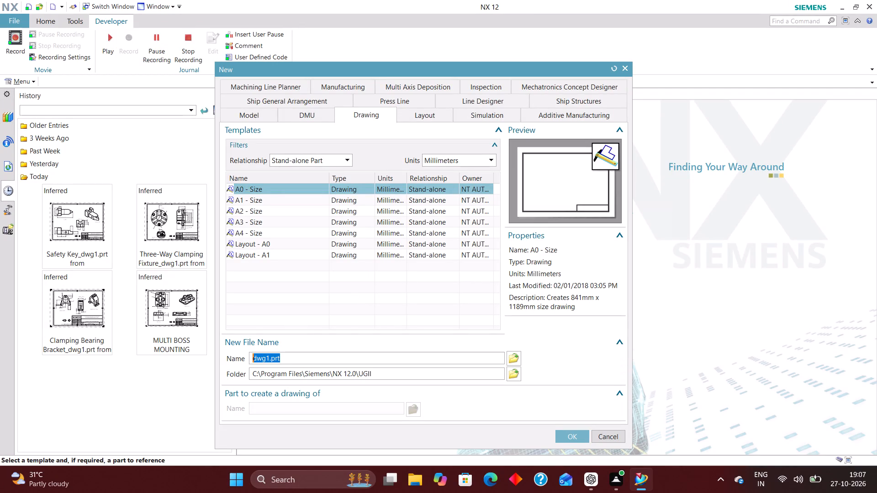
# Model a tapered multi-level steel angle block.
# Create a new millimetre Model part, model1.prt, in the Multi-Level Angle Block folder under Mechanical Components on the Desktop.
pyautogui.click(244, 115)
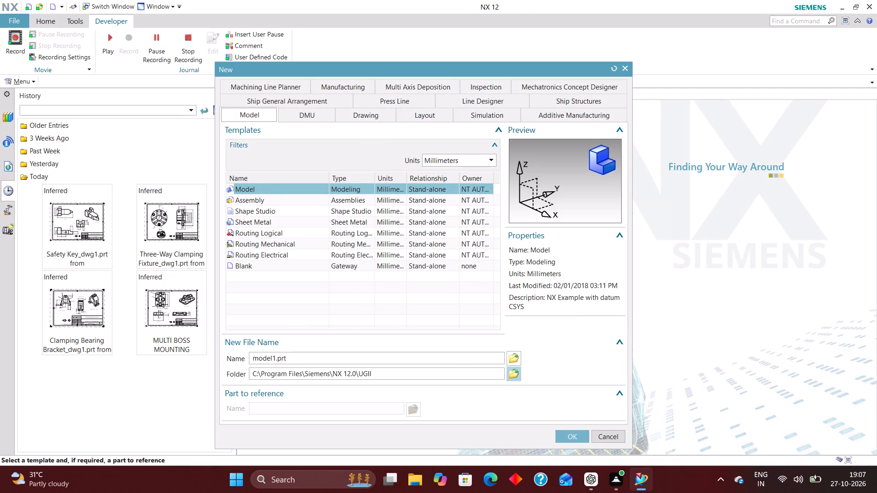
pyautogui.click(512, 373)
pyautogui.click(454, 189)
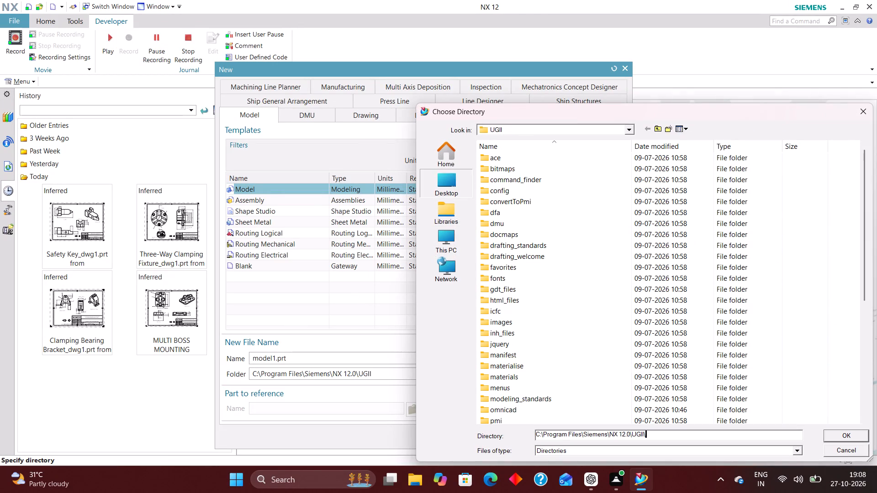
pyautogui.doubleClick(803, 286)
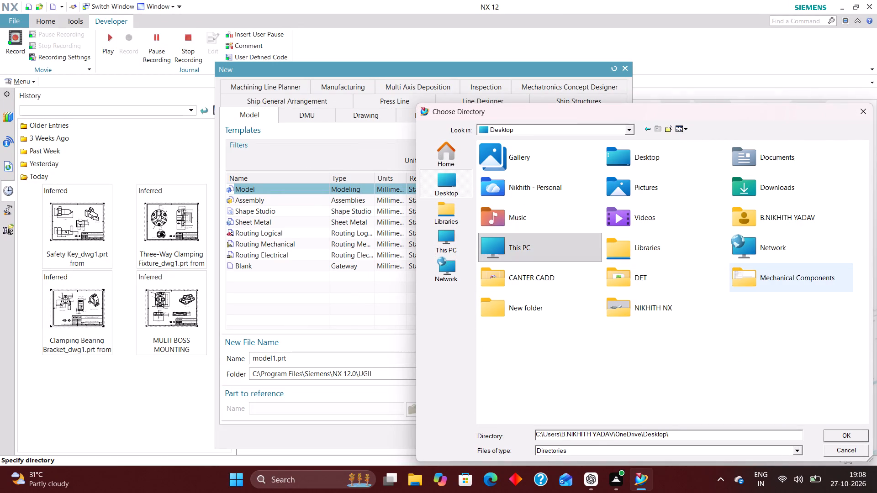
pyautogui.click(761, 319)
pyautogui.doubleClick(751, 280)
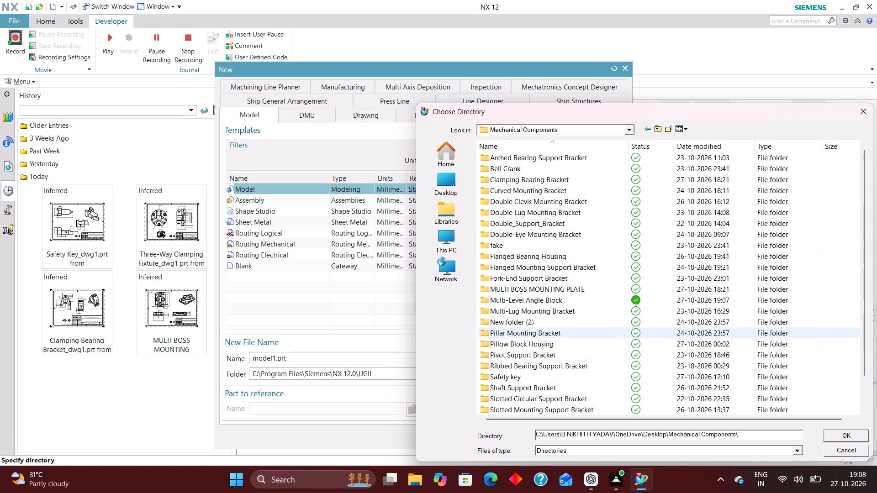
pyautogui.doubleClick(536, 300)
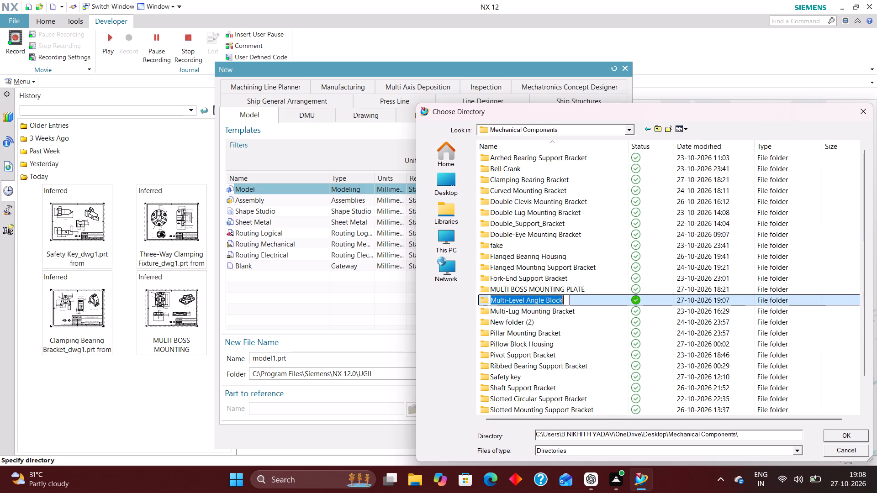
pyautogui.tripleClick(587, 301)
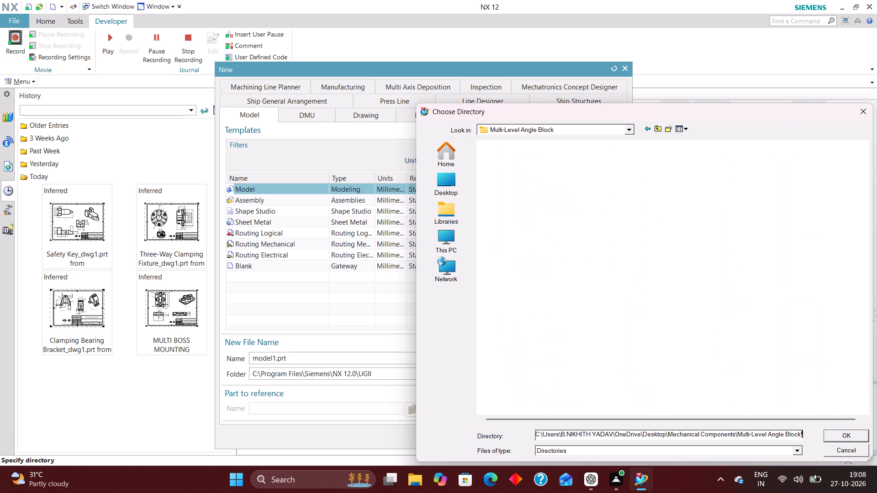
pyautogui.click(845, 434)
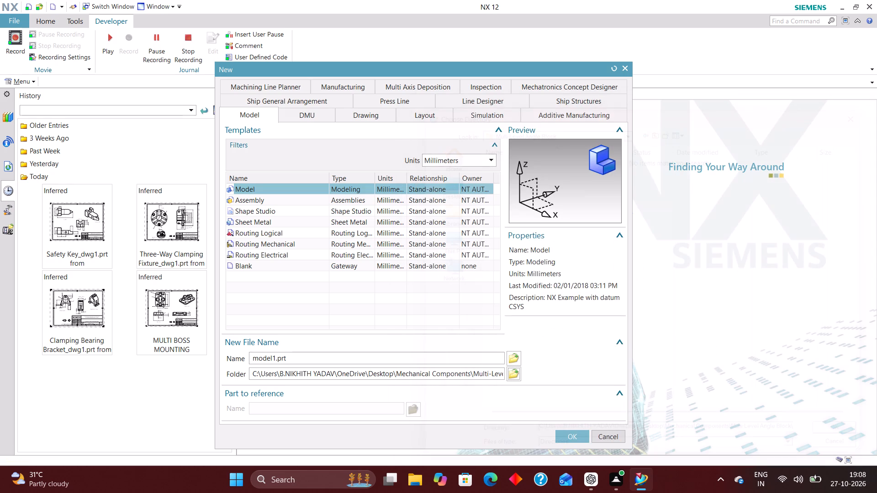
pyautogui.click(571, 434)
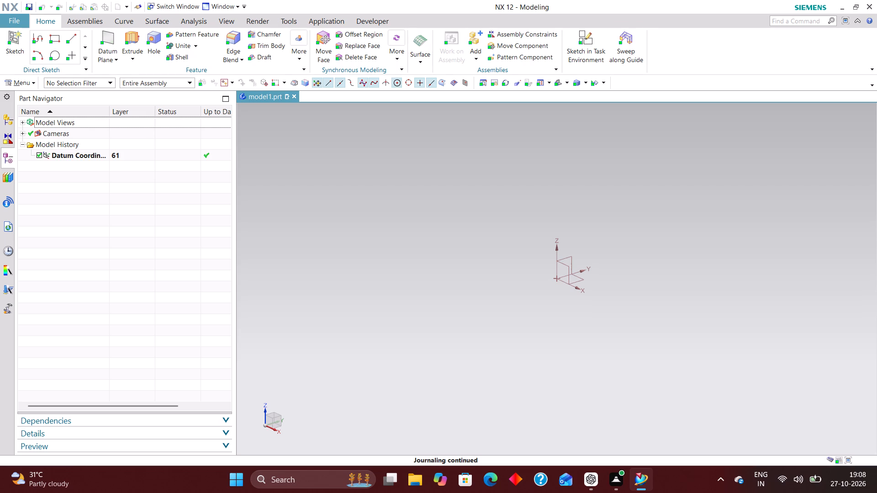
# Configure the sketch preferences: turn off Continuous Auto Dimensioning and Display Auto Dimensions, and set the dimension label to Value.
pyautogui.click(25, 83)
pyautogui.click(60, 194)
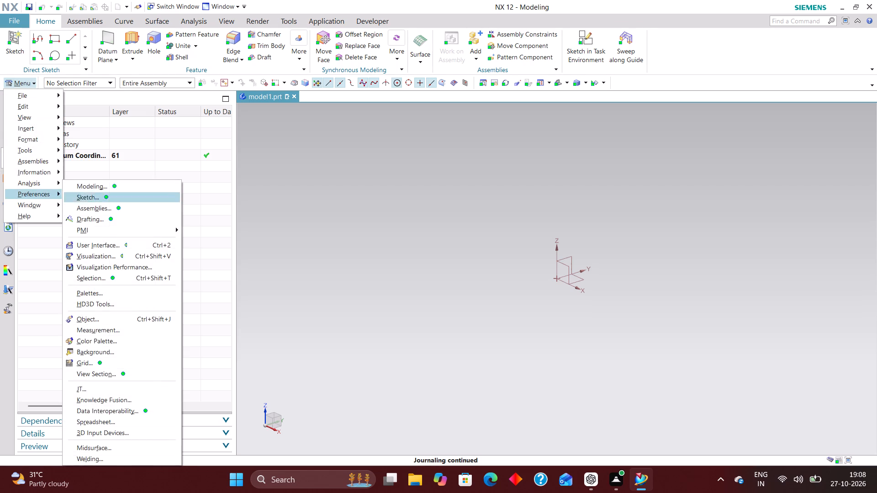
pyautogui.click(93, 193)
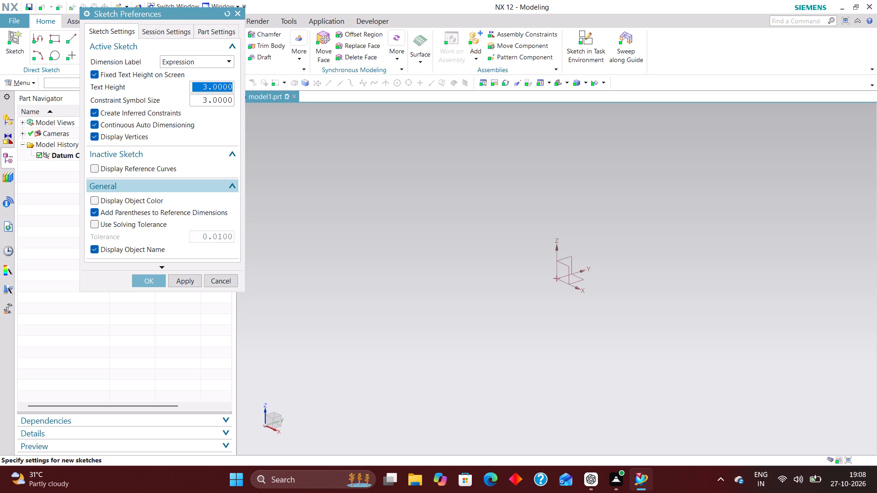
pyautogui.click(140, 128)
pyautogui.click(180, 60)
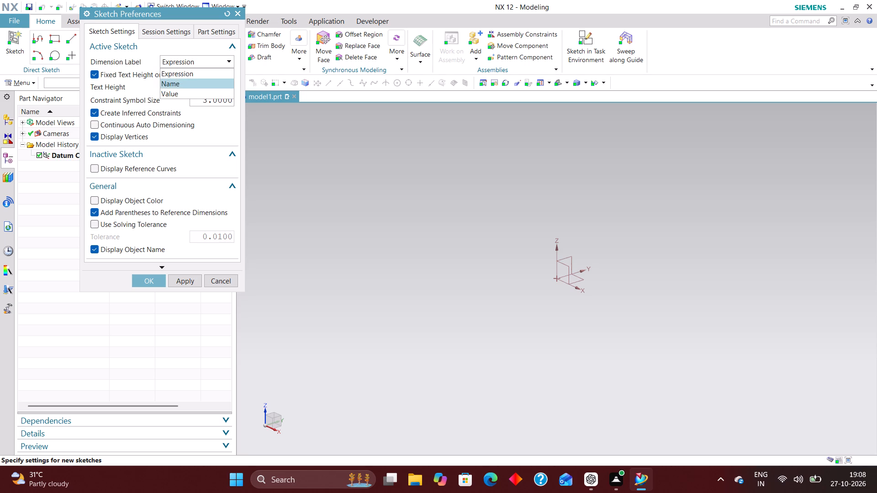
pyautogui.click(190, 97)
pyautogui.click(178, 32)
pyautogui.click(124, 110)
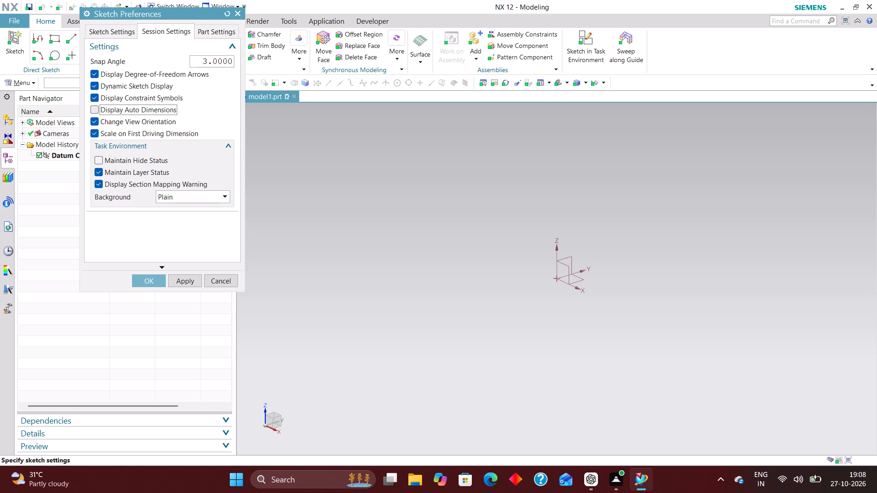
pyautogui.click(148, 278)
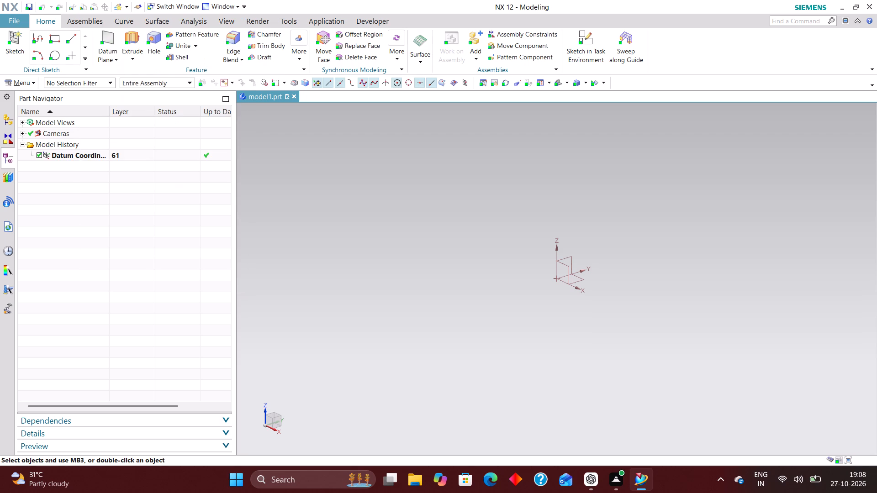
# Create a task-environment sketch on the datum coordinate system's YZ plane.
pyautogui.click(585, 34)
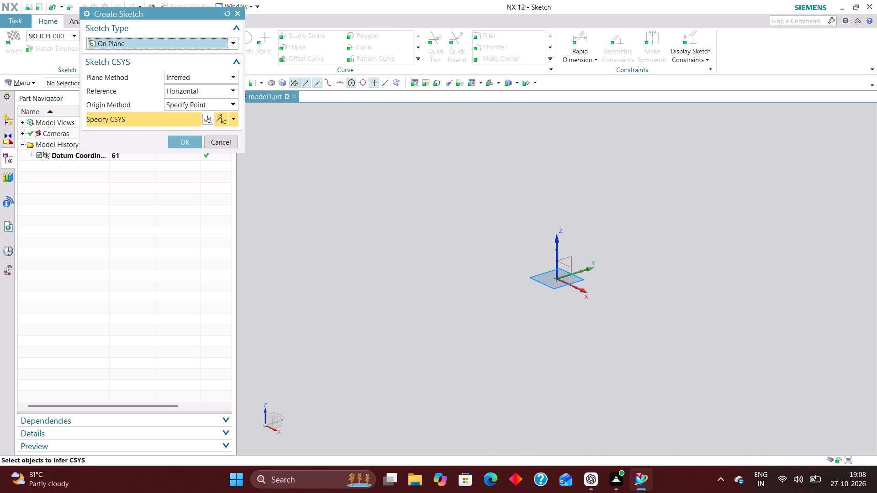
pyautogui.click(572, 256)
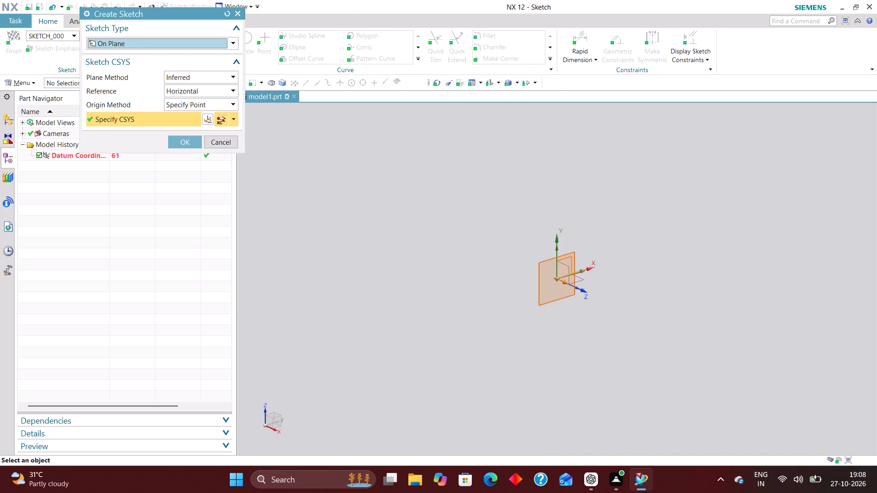
pyautogui.click(186, 144)
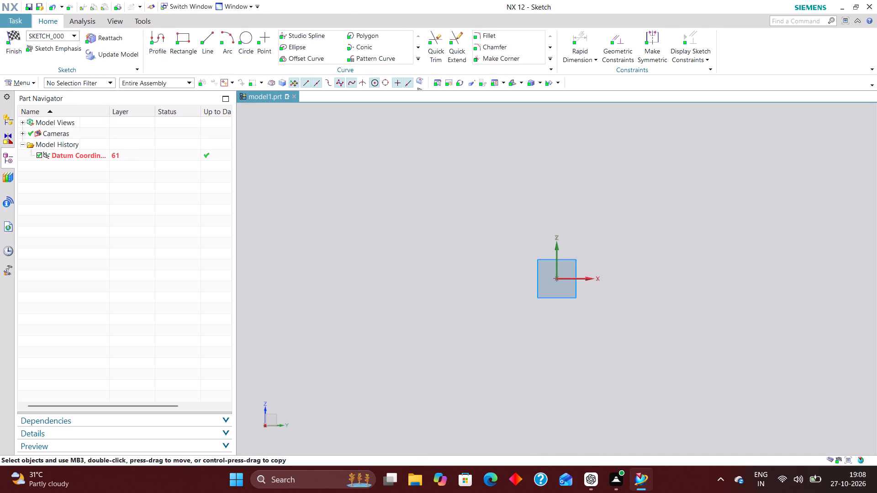
# Sketch a horizontal line about 102 mm long just below the sketch origin.
pyautogui.moveTo(170, 13); pyautogui.dragTo(171, 72)
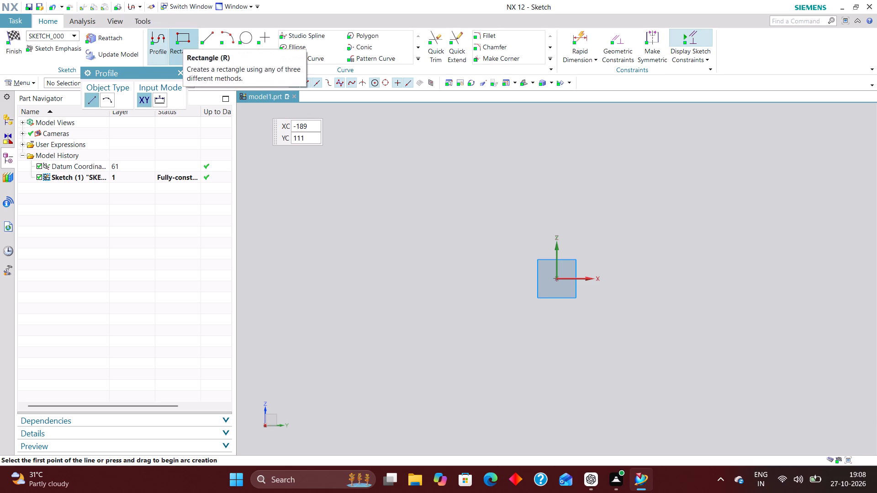
pyautogui.click(184, 39)
pyautogui.click(206, 35)
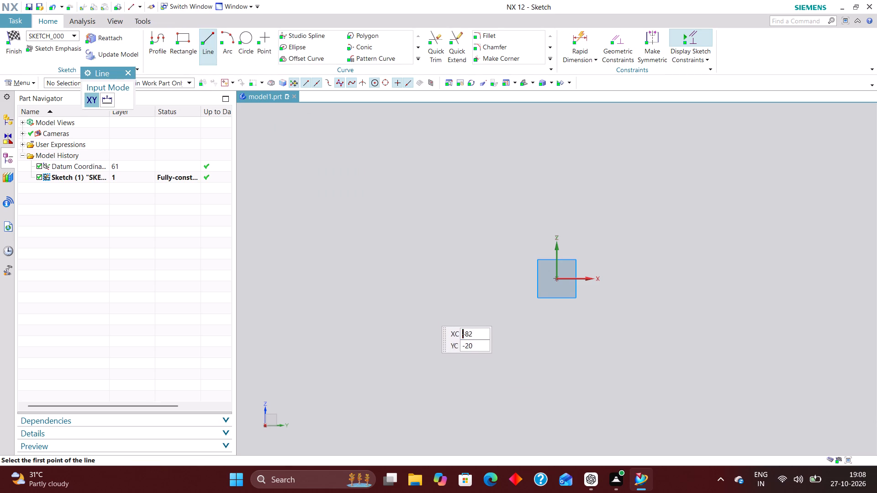
pyautogui.click(467, 304)
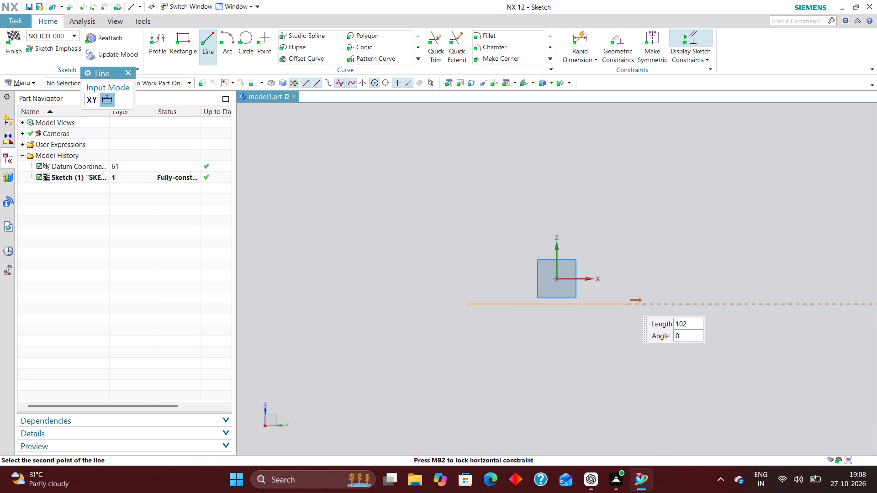
pyautogui.click(628, 301)
# Centre the line on the origin with midpoint constraints to the vertical and horizontal sketch axes.
pyautogui.click(622, 43)
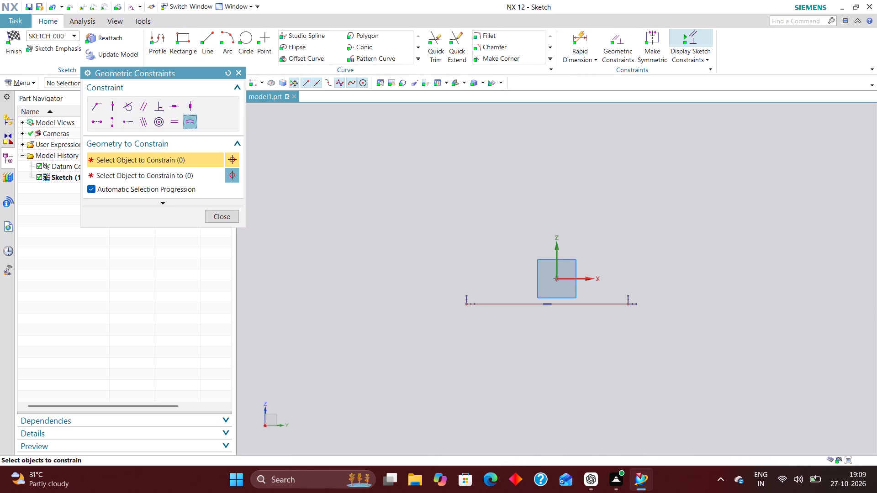
pyautogui.click(113, 107)
pyautogui.click(545, 305)
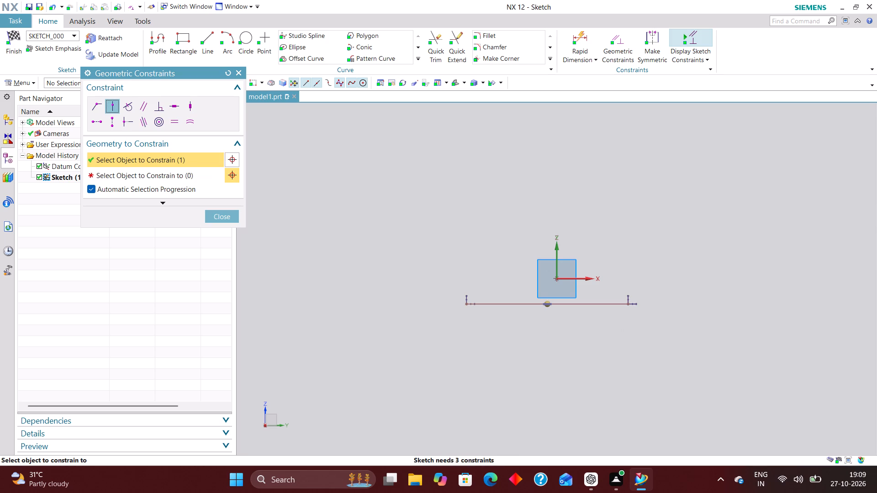
pyautogui.click(556, 259)
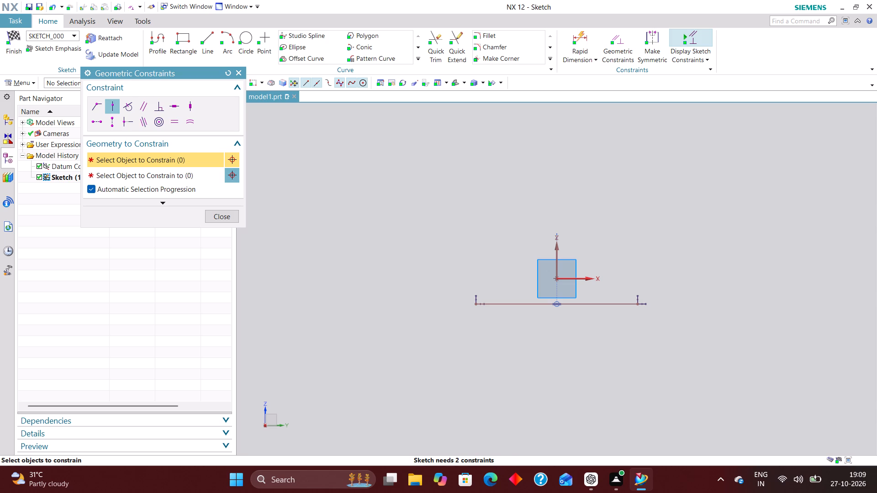
pyautogui.click(559, 303)
pyautogui.click(573, 278)
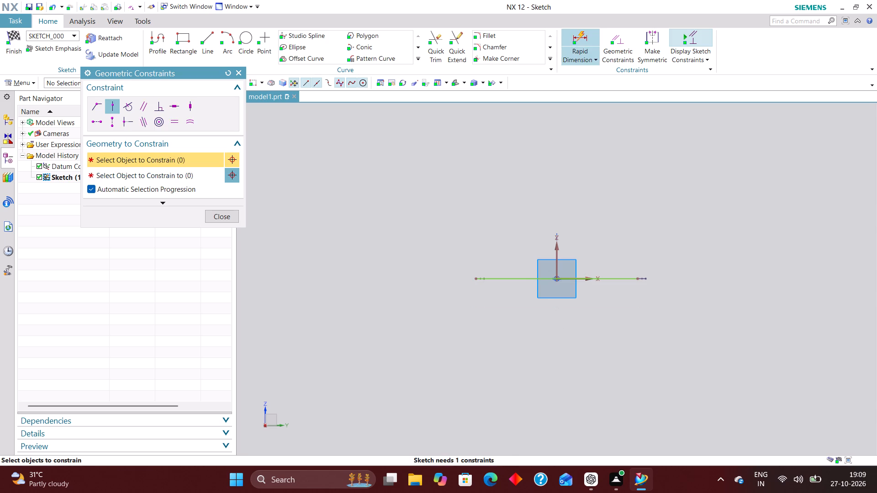
# Dimension the base line's length as 300 mm, placing the dimension below it.
pyautogui.click(583, 42)
pyautogui.click(607, 277)
pyautogui.click(552, 351)
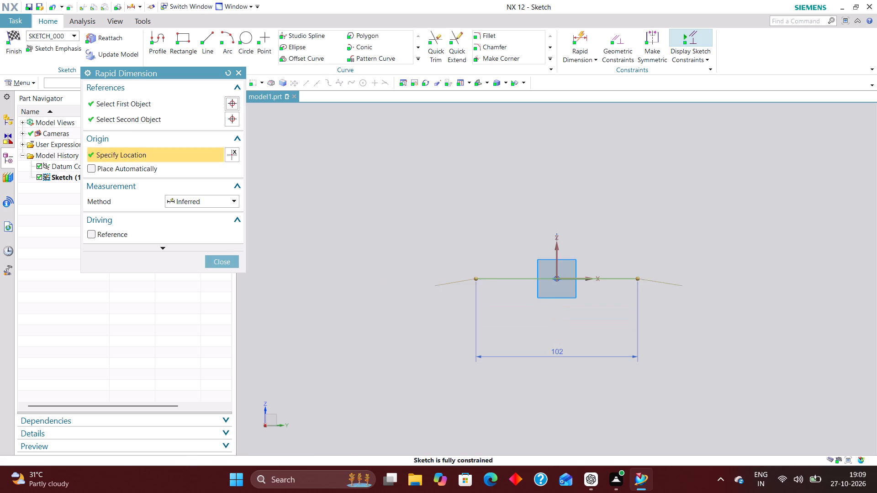
pyautogui.write('300')
pyautogui.press('Return')
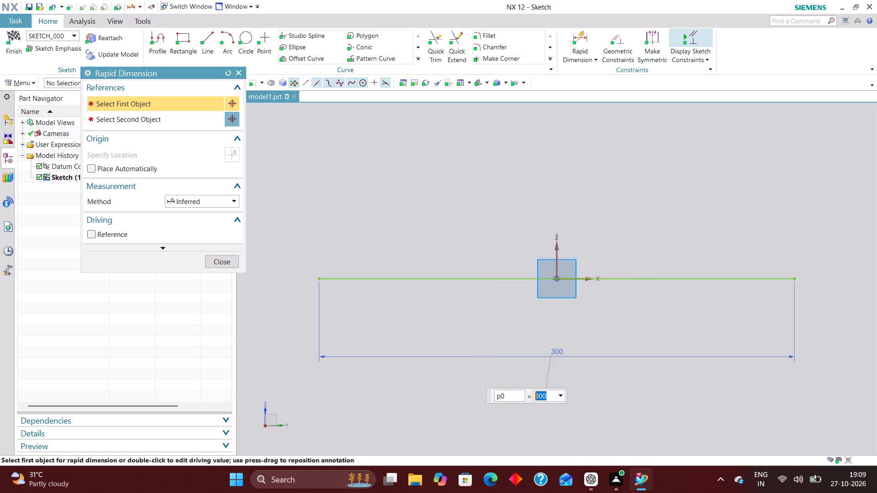
pyautogui.click(217, 260)
# Sketch a second horizontal line about 195 mm long, well above the base line.
pyautogui.scroll(-2, 380, 312)
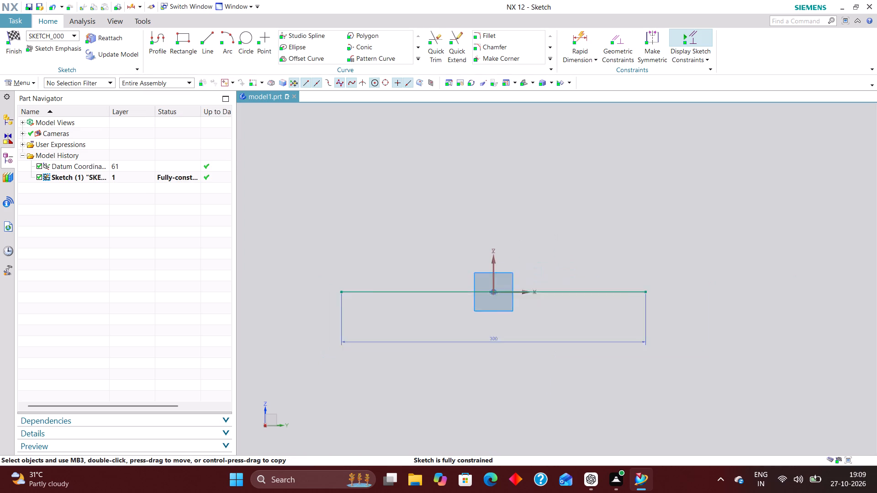
pyautogui.scroll(-4, 384, 321)
pyautogui.scroll(4, 386, 345)
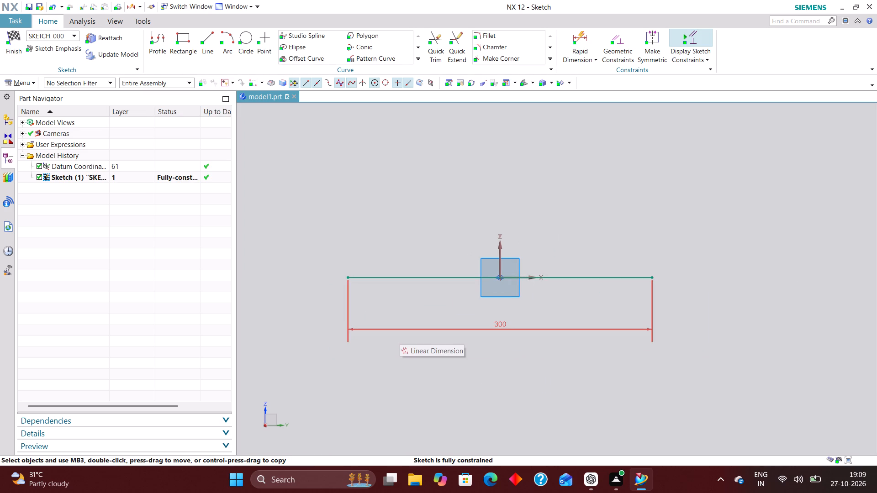
pyautogui.scroll(-4, 442, 351)
pyautogui.scroll(2, 444, 298)
pyautogui.click(204, 37)
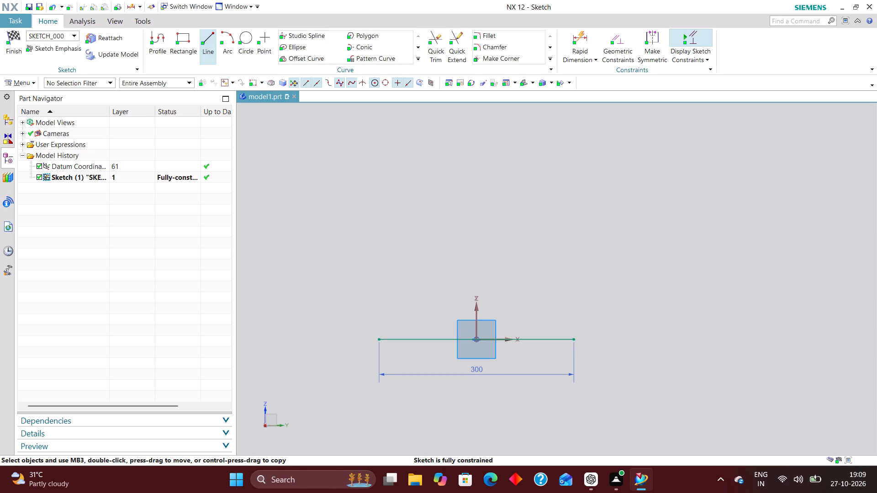
pyautogui.click(433, 193)
pyautogui.click(558, 194)
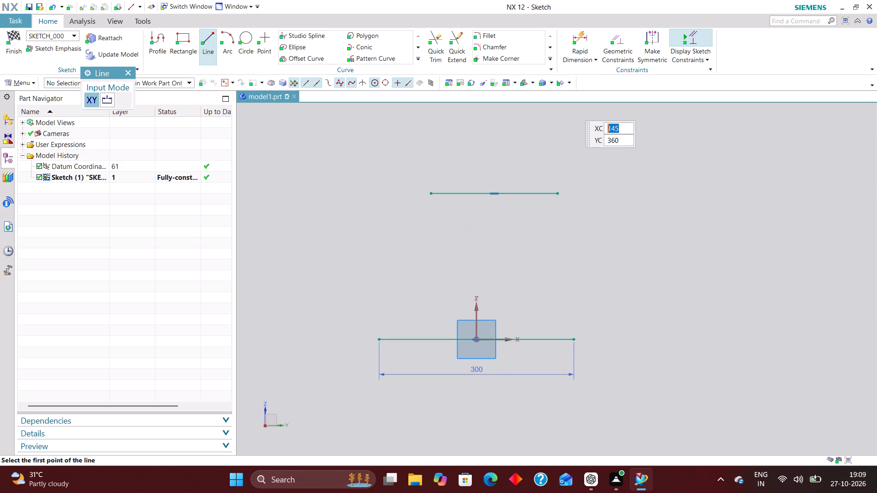
# Constrain the upper line's midpoint to the vertical sketch axis.
pyautogui.click(620, 36)
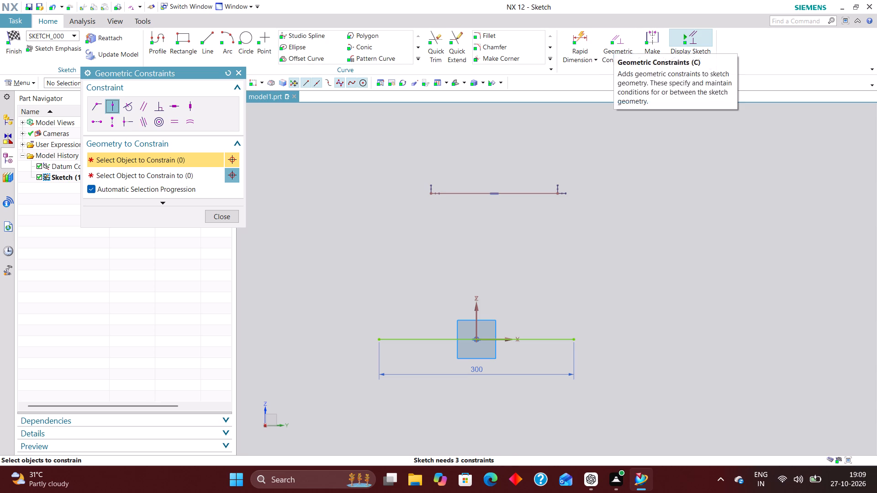
pyautogui.click(495, 192)
pyautogui.click(475, 307)
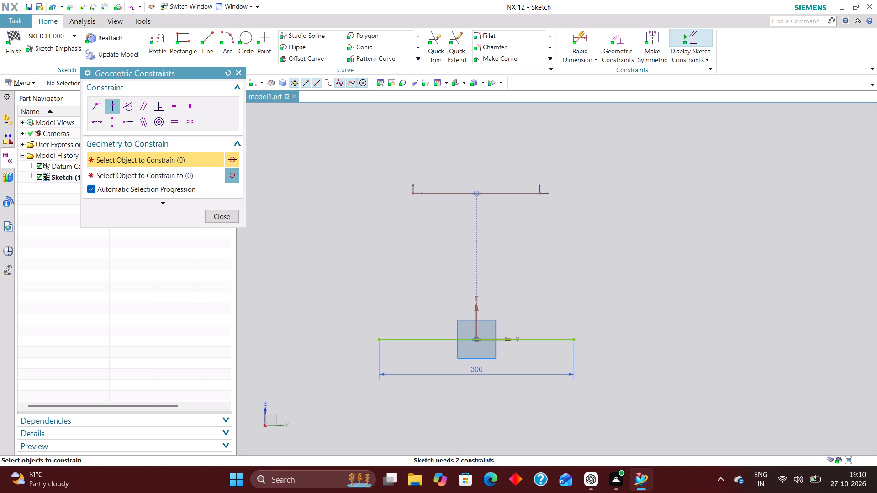
# Dimension the upper line's length as 140 mm, placing the dimension above it.
pyautogui.click(584, 37)
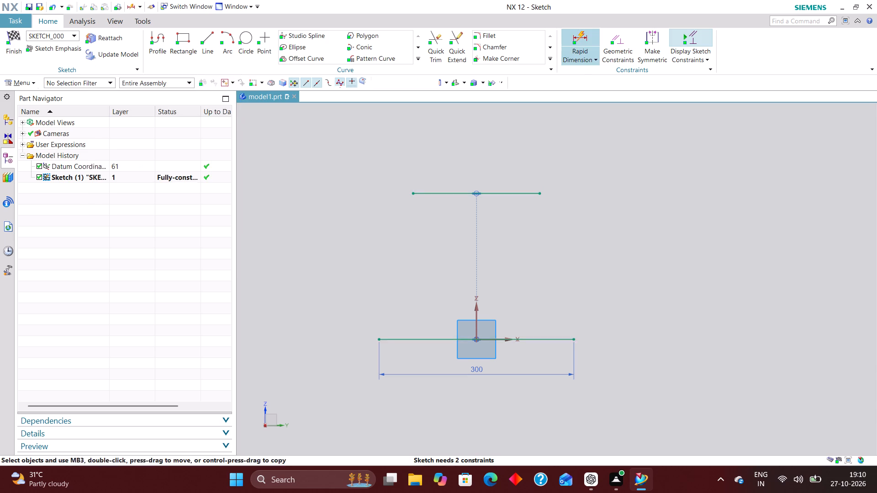
pyautogui.click(503, 192)
pyautogui.click(468, 142)
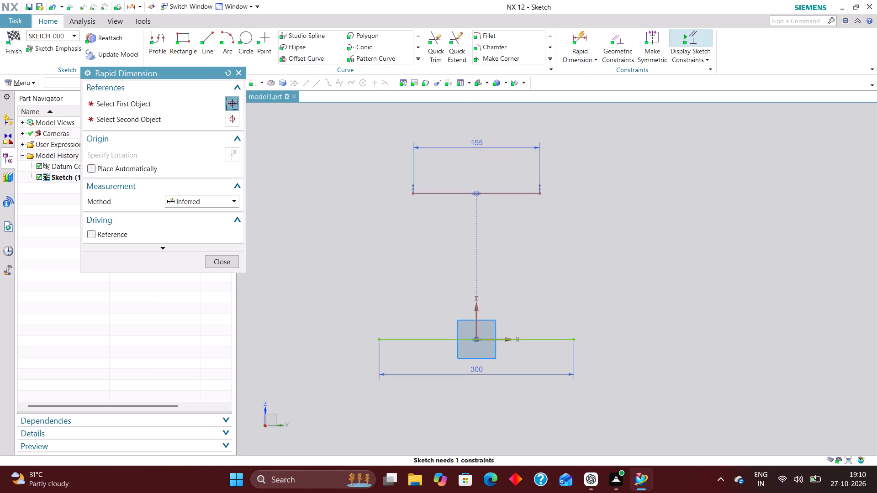
pyautogui.write('140')
pyautogui.press('Return')
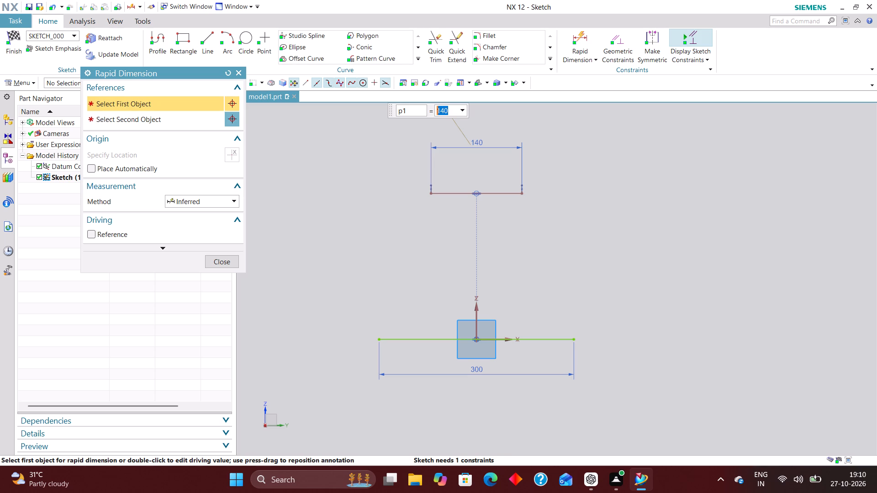
pyautogui.click(228, 267)
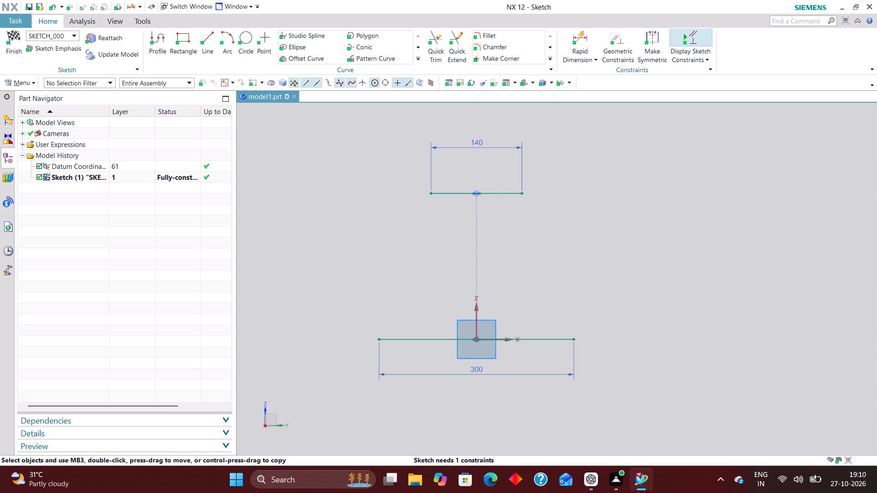
# Join the matching ends of the base and upper lines with two slanted lines to close the trapezoid, and finish the sketch.
pyautogui.scroll(-1, 453, 253)
pyautogui.scroll(3, 361, 255)
pyautogui.scroll(-5, 361, 256)
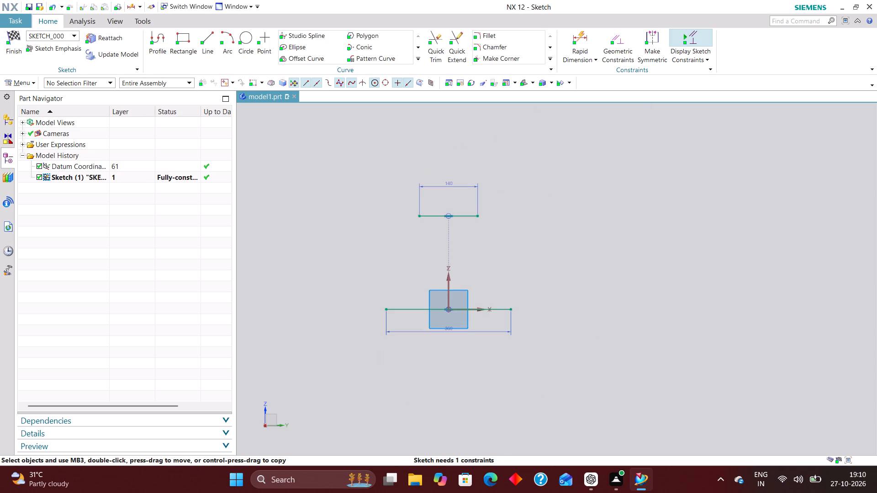
pyautogui.scroll(2, 489, 258)
pyautogui.scroll(-2, 482, 279)
pyautogui.scroll(2, 406, 275)
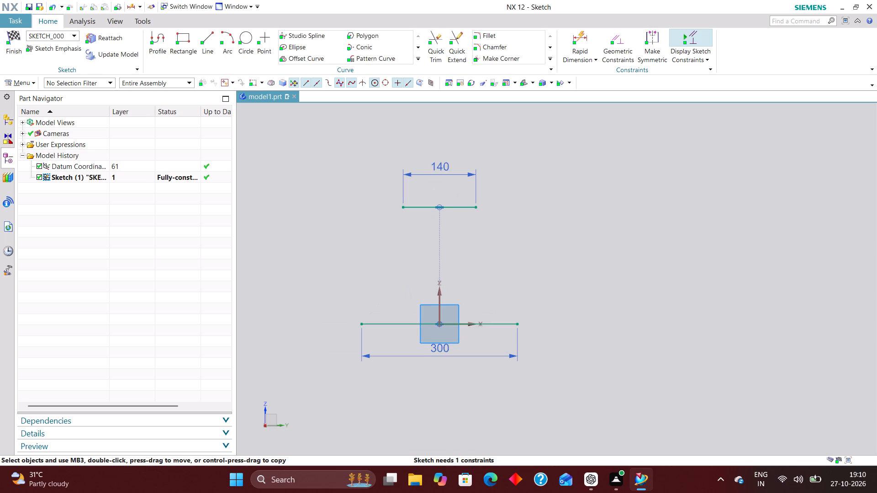
pyautogui.click(205, 37)
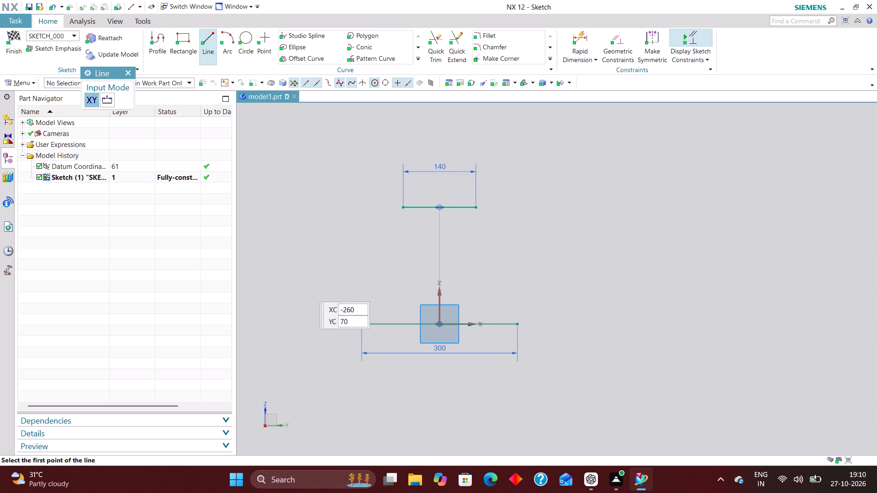
pyautogui.click(362, 325)
pyautogui.click(402, 207)
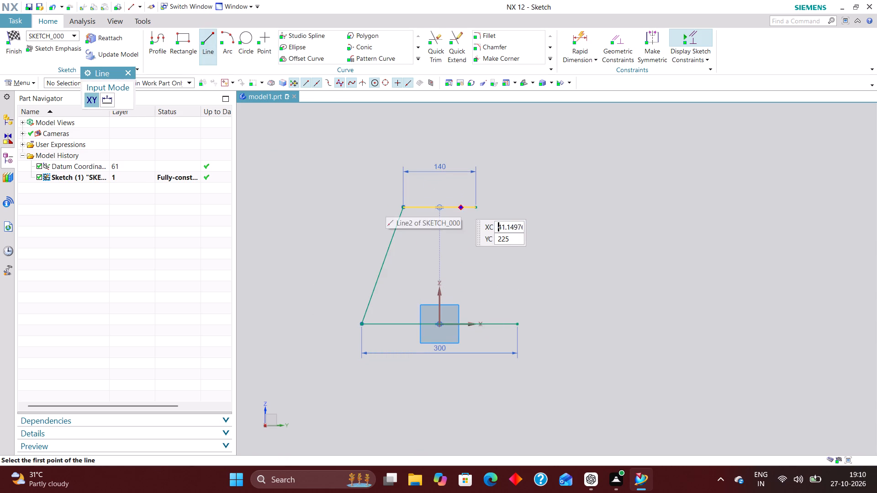
pyautogui.click(476, 209)
pyautogui.click(518, 325)
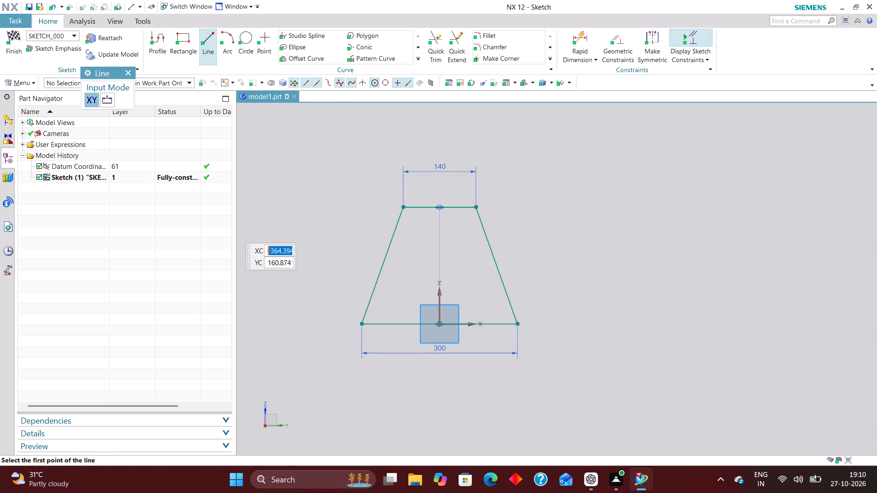
pyautogui.click(131, 70)
pyautogui.click(11, 39)
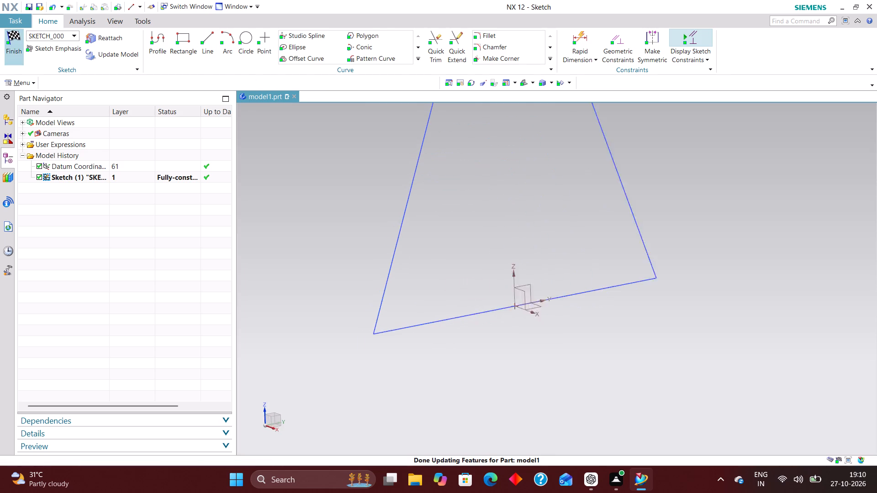
# Extrude the trapezoid profile with a symmetric value of 100 mm.
pyautogui.scroll(-5, 407, 228)
pyautogui.scroll(-2, 418, 286)
pyautogui.scroll(2, 413, 242)
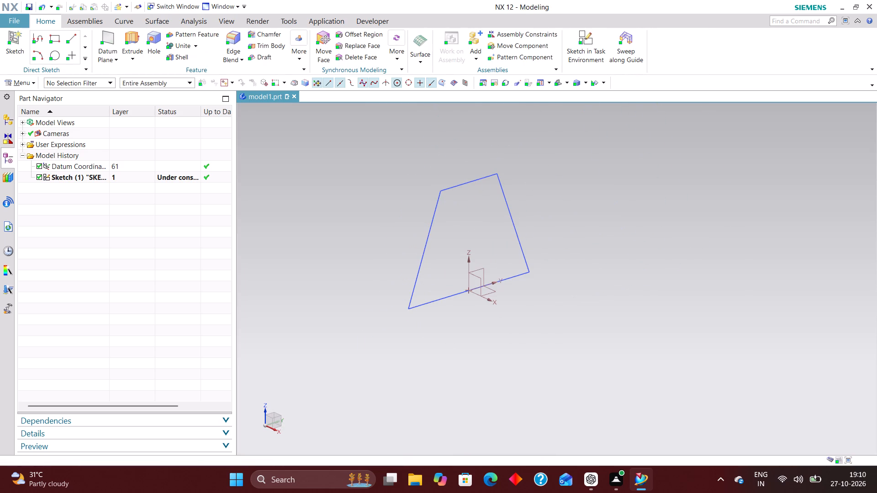
pyautogui.click(135, 34)
pyautogui.click(470, 184)
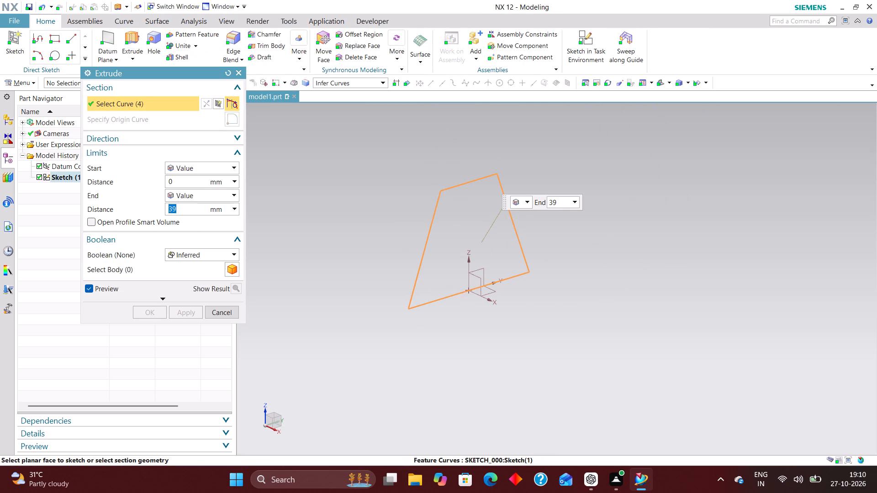
pyautogui.click(219, 167)
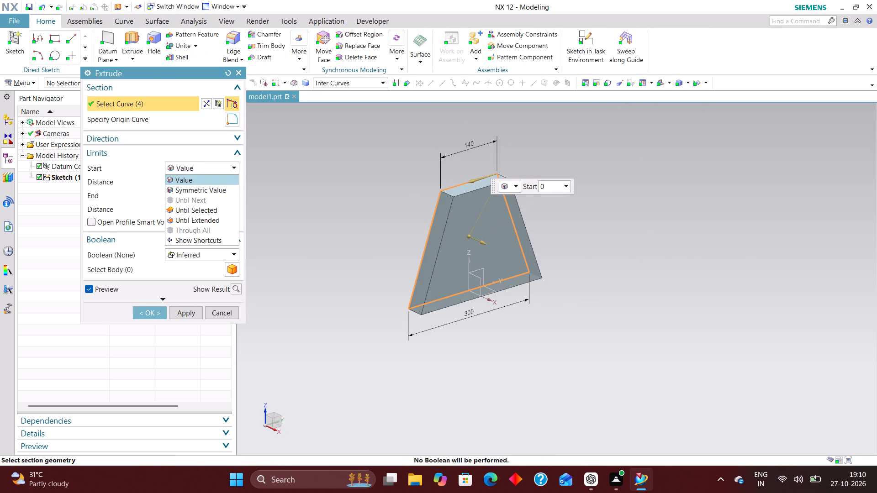
pyautogui.click(217, 189)
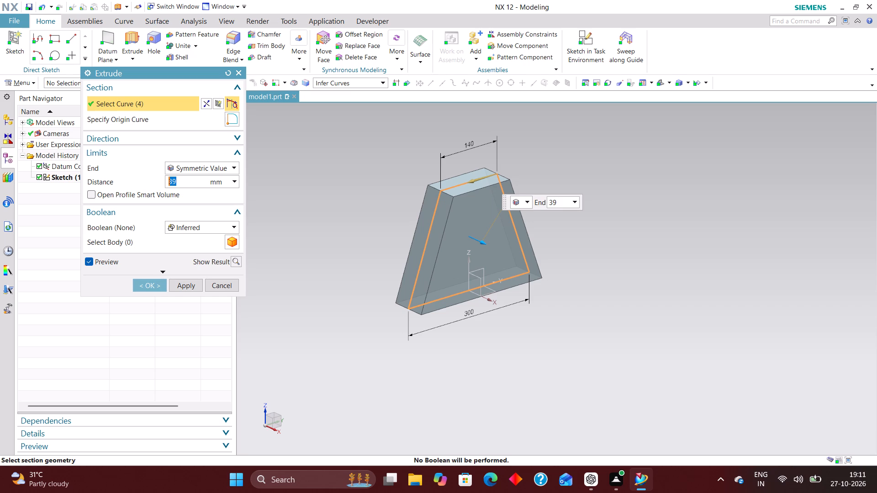
pyautogui.write('100')
pyautogui.press('Return')
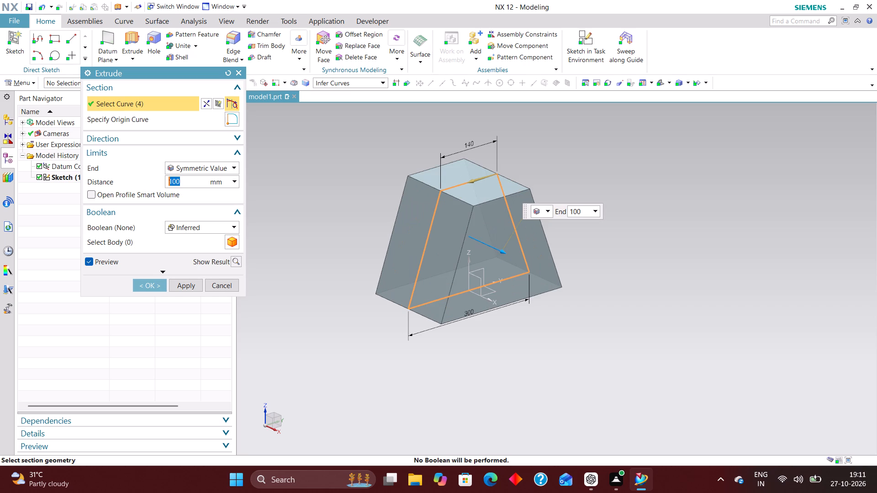
pyautogui.click(145, 284)
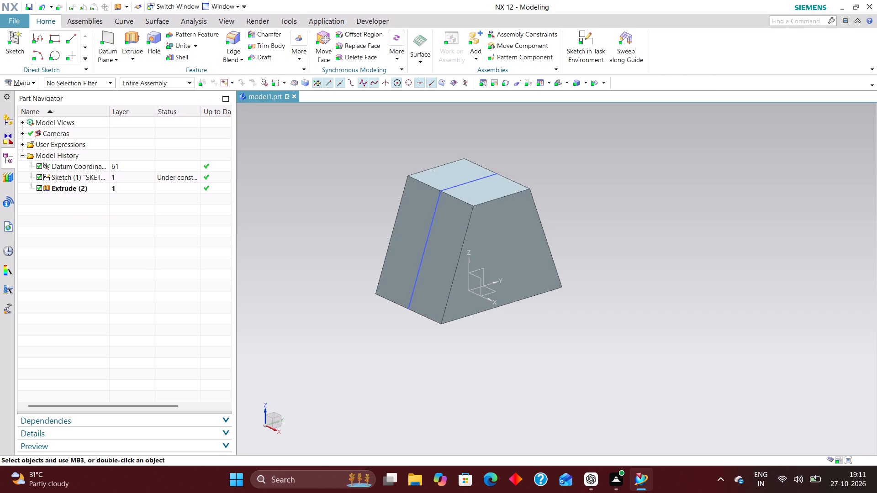
# Hide the trapezoid profile sketch.
pyautogui.moveTo(430, 233); pyautogui.dragTo(428, 251, button='right')
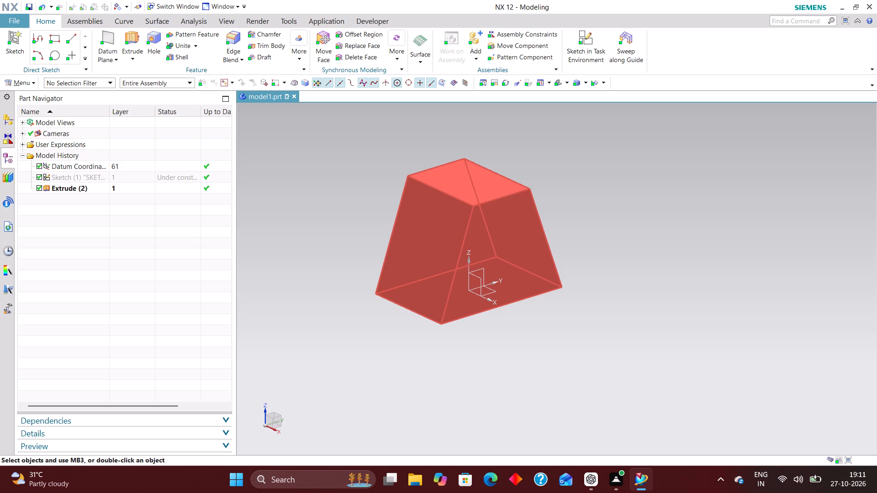
# Edit the profile sketch with rollback, dimension the height between the base and upper lines as 220 mm, and finish the sketch.
pyautogui.click(128, 176)
pyautogui.rightClick(128, 176)
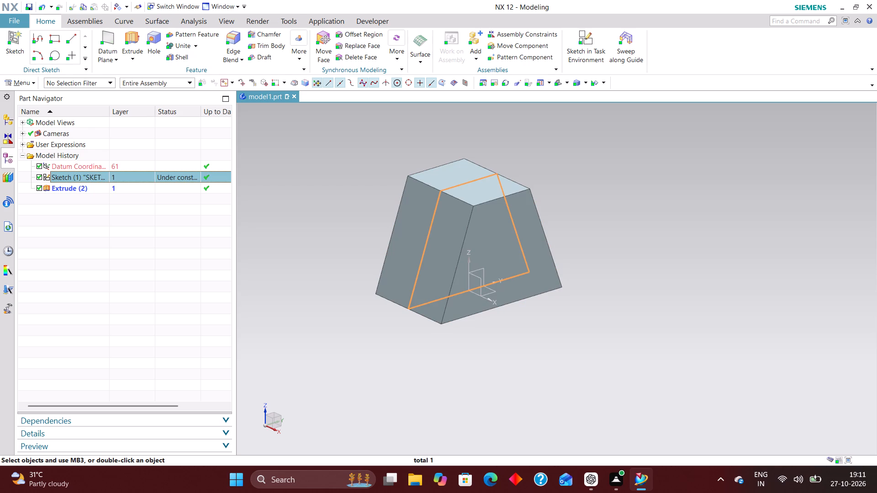
pyautogui.rightClick(134, 178)
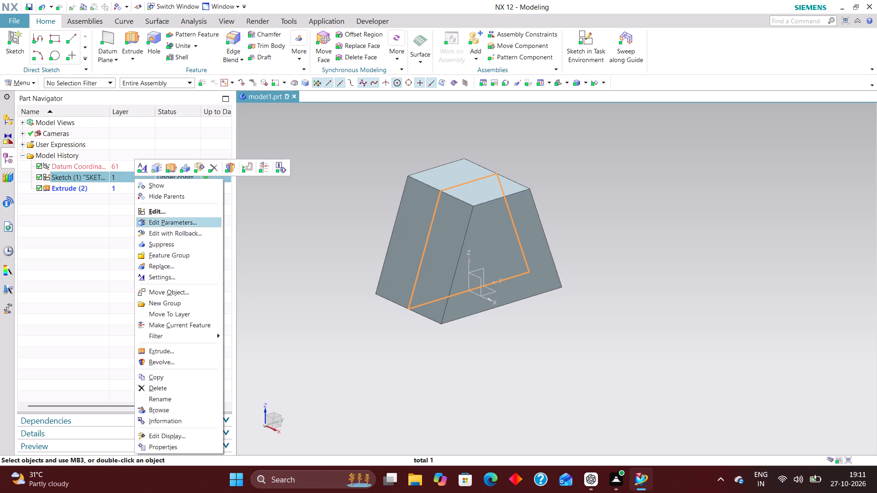
pyautogui.click(185, 233)
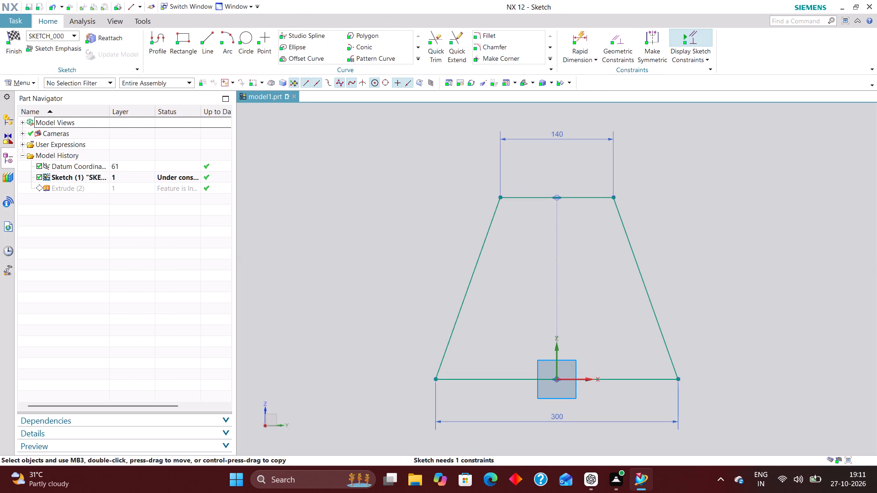
pyautogui.click(576, 37)
pyautogui.click(534, 380)
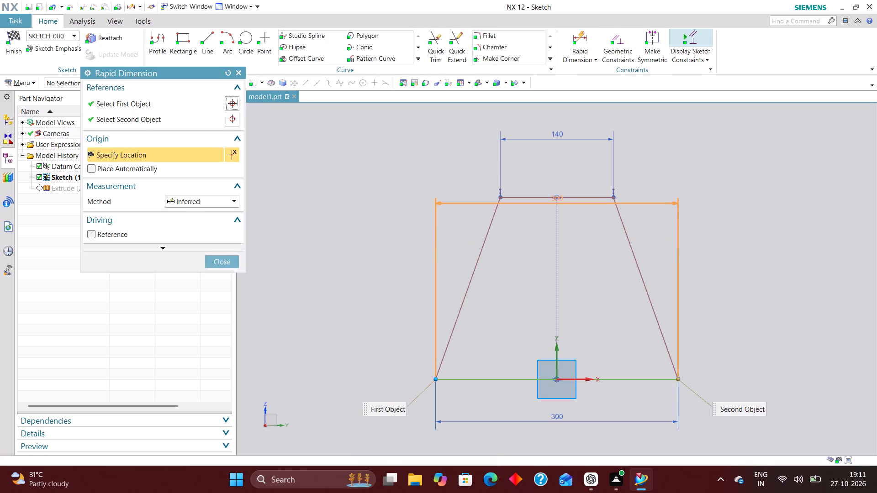
pyautogui.click(533, 195)
pyautogui.click(306, 291)
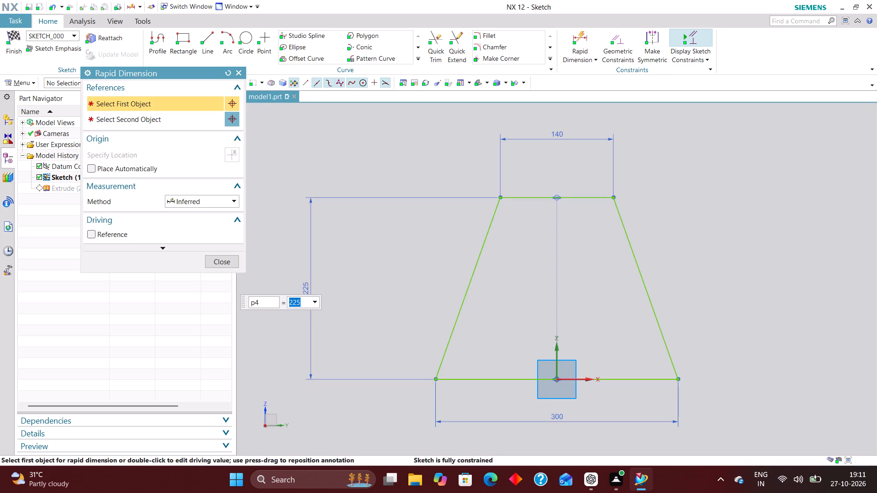
pyautogui.write('220')
pyautogui.press('Return')
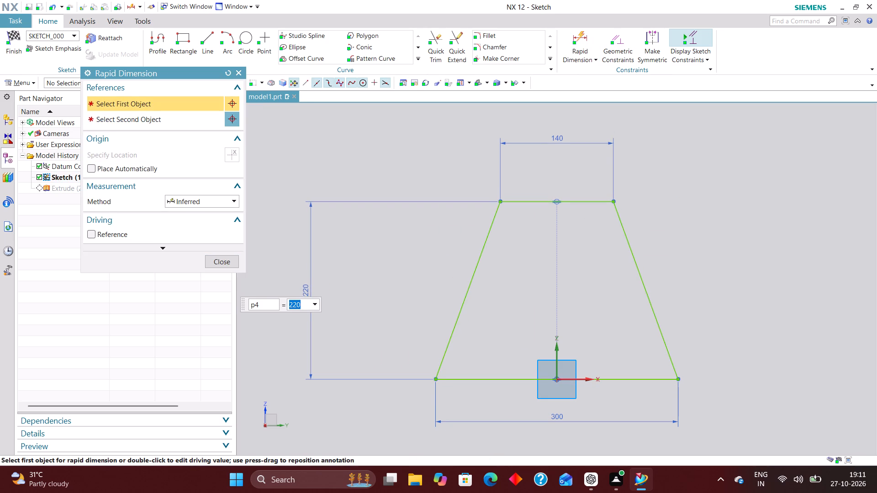
pyautogui.click(223, 264)
pyautogui.click(11, 37)
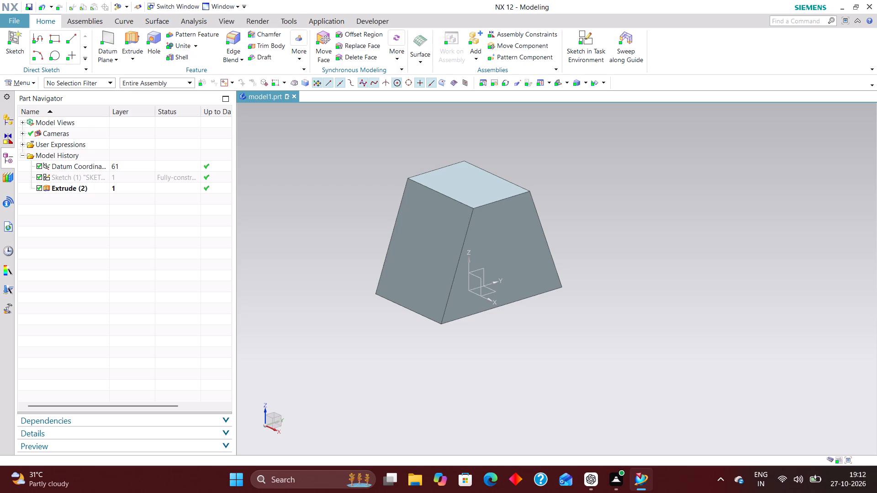
# Inspect the extruded block's overall shape from several directions, including the top and isometric views.
pyautogui.moveTo(608, 292); pyautogui.dragTo(581, 308, button='middle')
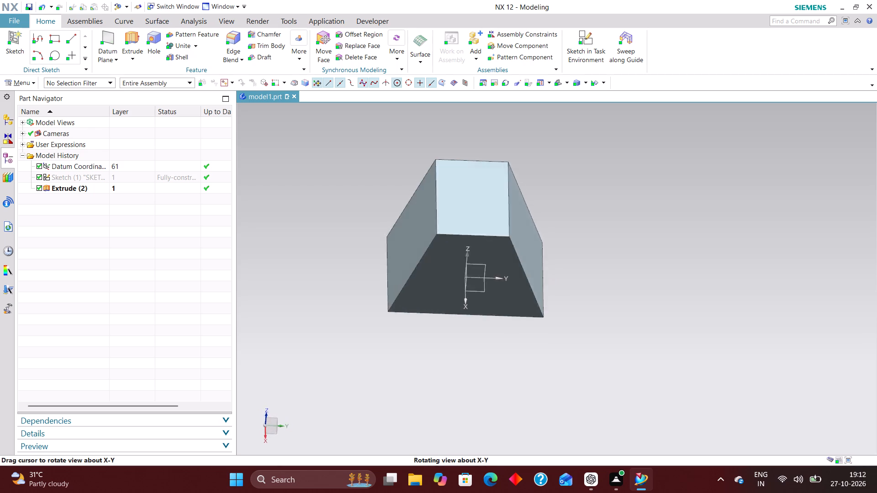
pyautogui.moveTo(581, 308); pyautogui.dragTo(581, 333, button='middle')
pyautogui.scroll(1, 584, 330)
pyautogui.moveTo(650, 259); pyautogui.dragTo(610, 263, button='right')
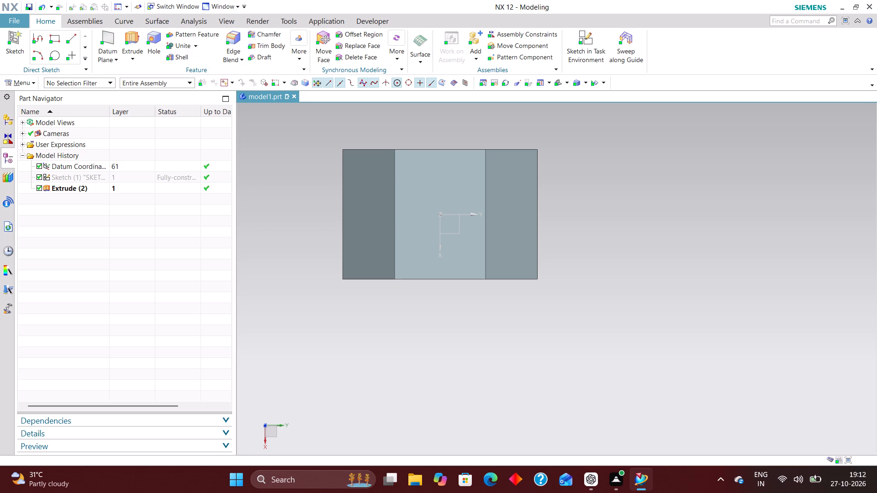
pyautogui.press('space')
pyautogui.press('space')
pyautogui.press('End')
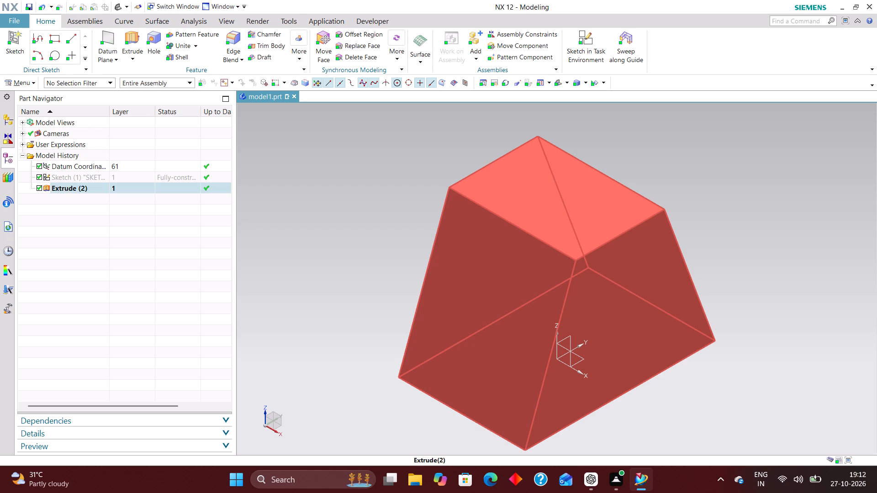
pyautogui.scroll(-2, 443, 308)
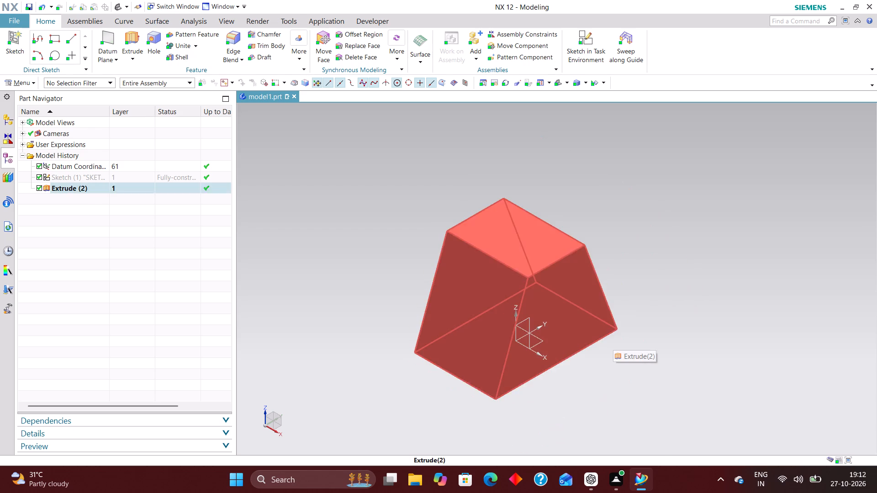
pyautogui.scroll(1, 387, 262)
pyautogui.scroll(-1, 381, 264)
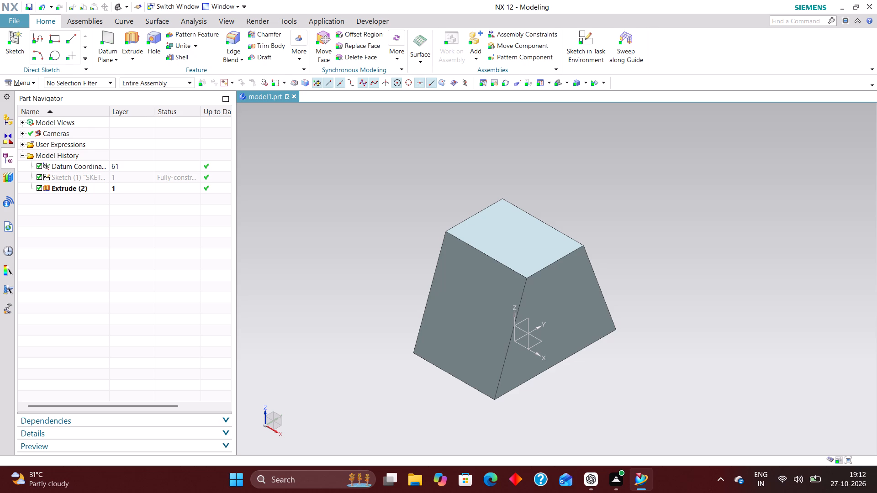
pyautogui.scroll(-3, 357, 177)
pyautogui.scroll(2, 371, 199)
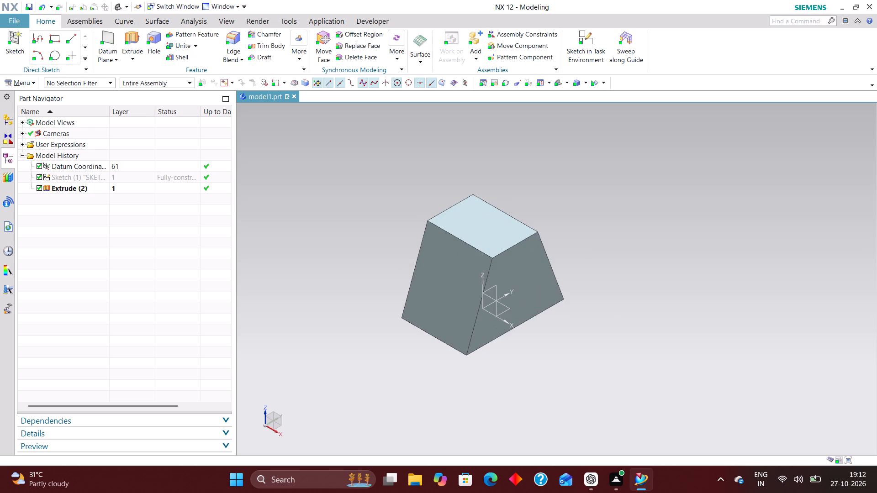
# Measure the simple distance between the block's two opposite trapezoidal faces.
pyautogui.click(199, 20)
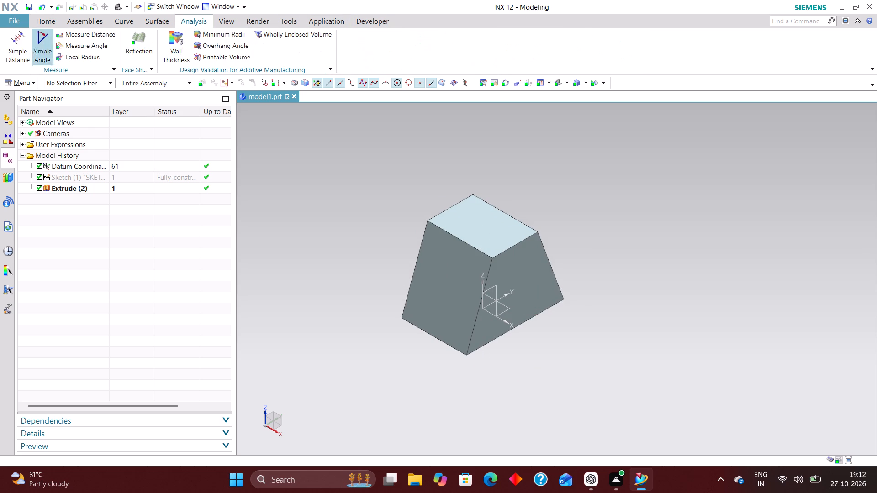
pyautogui.click(15, 42)
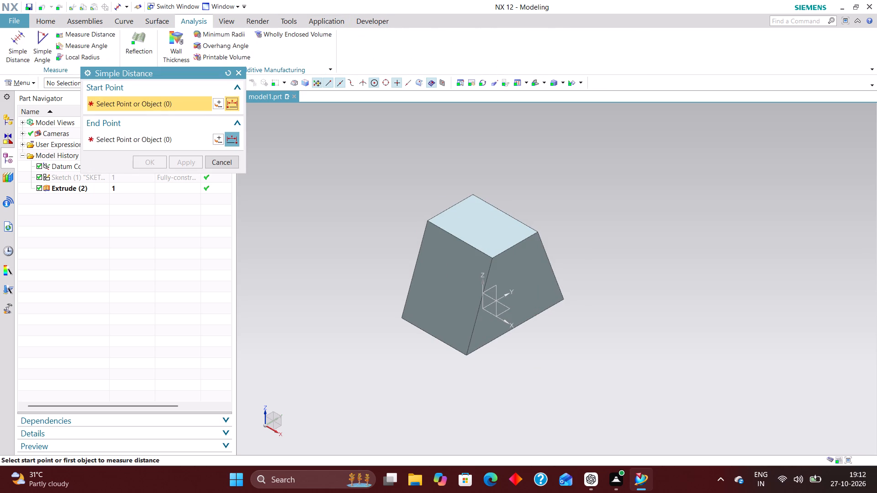
pyautogui.click(512, 257)
pyautogui.moveTo(419, 215); pyautogui.dragTo(486, 273, button='middle')
pyautogui.click(486, 244)
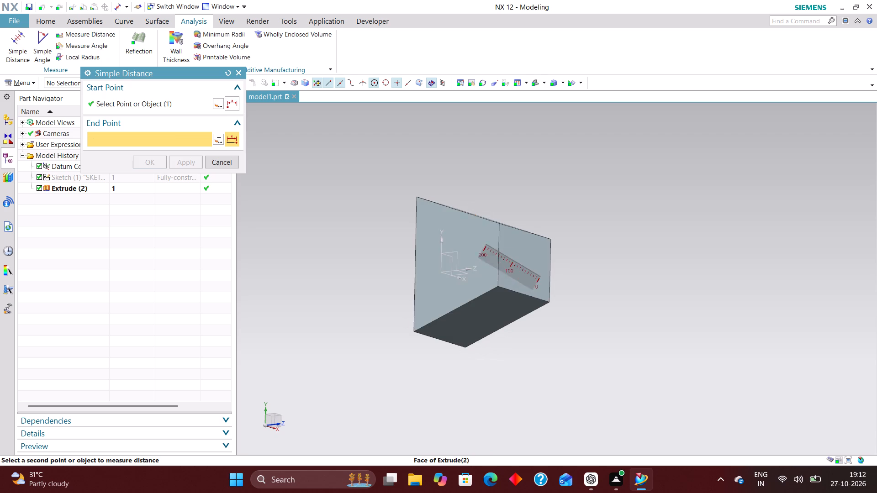
pyautogui.click(238, 70)
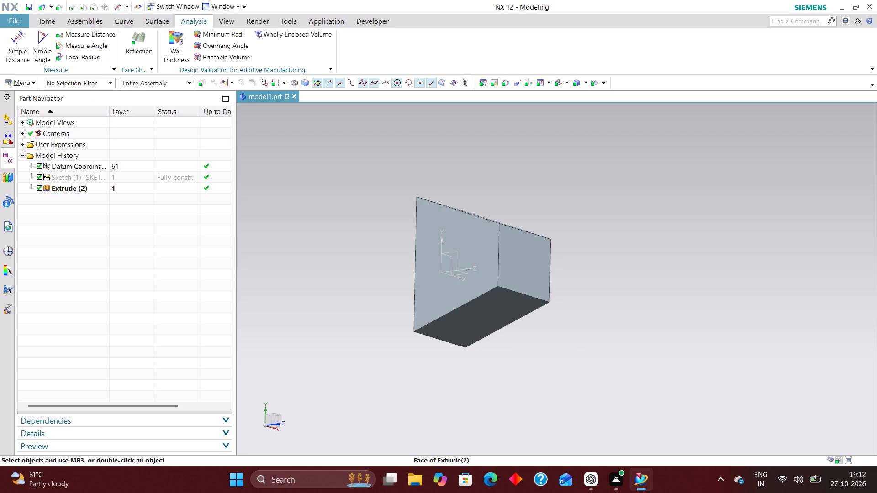
# Create a sketch in the task environment on the datum plane midway between the block's two trapezoidal faces.
pyautogui.moveTo(423, 212); pyautogui.dragTo(390, 159, button='middle')
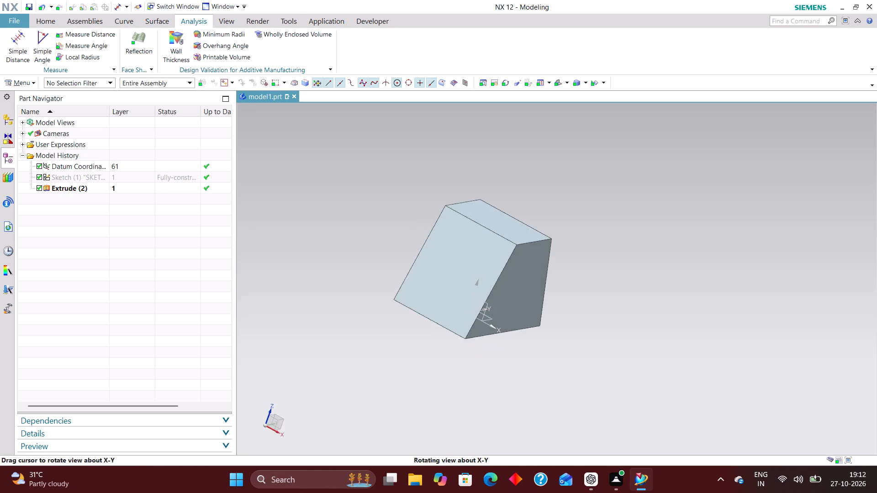
pyautogui.moveTo(390, 159); pyautogui.dragTo(384, 166, button='middle')
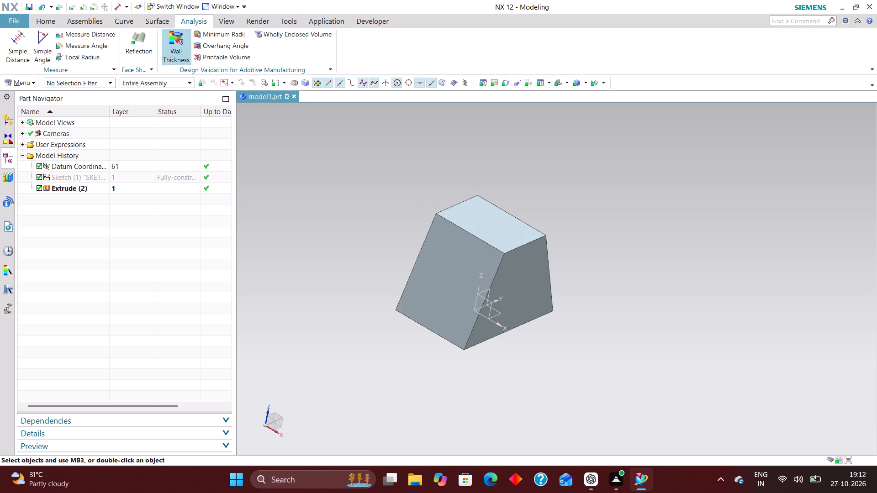
pyautogui.click(49, 21)
pyautogui.click(582, 36)
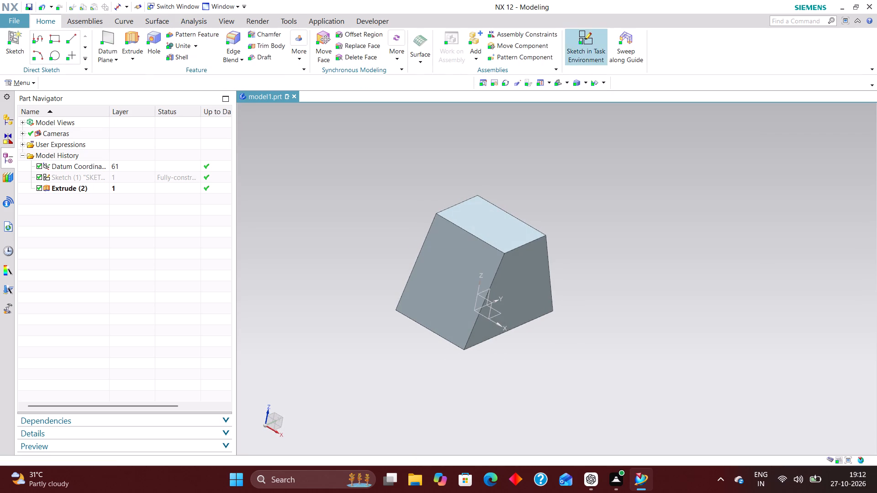
pyautogui.scroll(2, 508, 324)
pyautogui.scroll(-1, 597, 311)
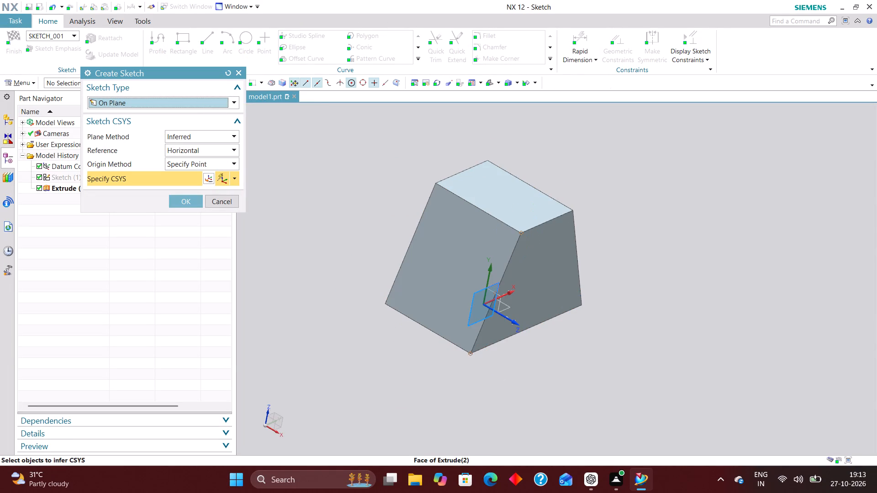
pyautogui.click(496, 283)
pyautogui.click(190, 199)
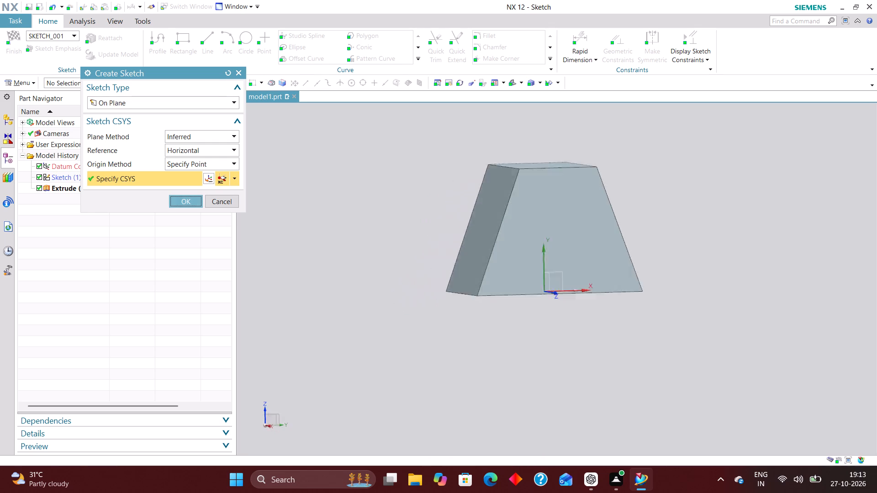
pyautogui.scroll(-3, 443, 241)
pyautogui.scroll(3, 492, 213)
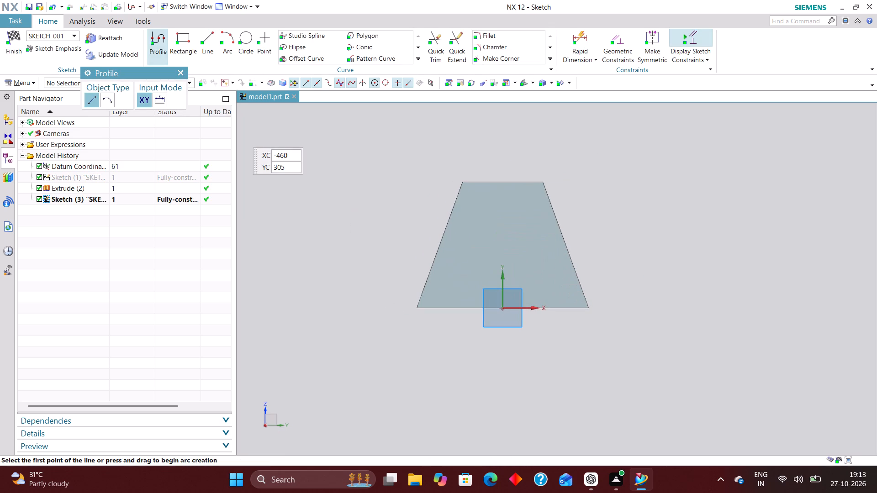
# Sketch a rectangle by two corners that encloses the whole trapezoid outline with clearance all round, and finish the sketch.
pyautogui.click(182, 35)
pyautogui.click(356, 152)
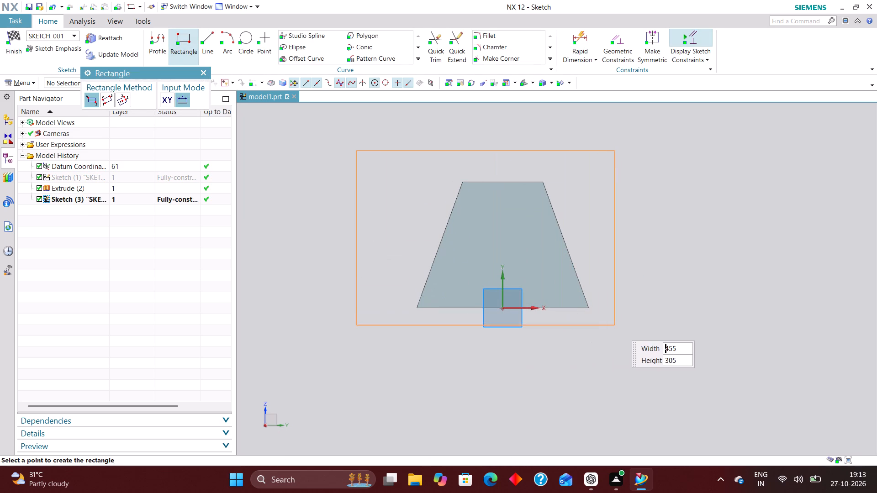
pyautogui.click(623, 322)
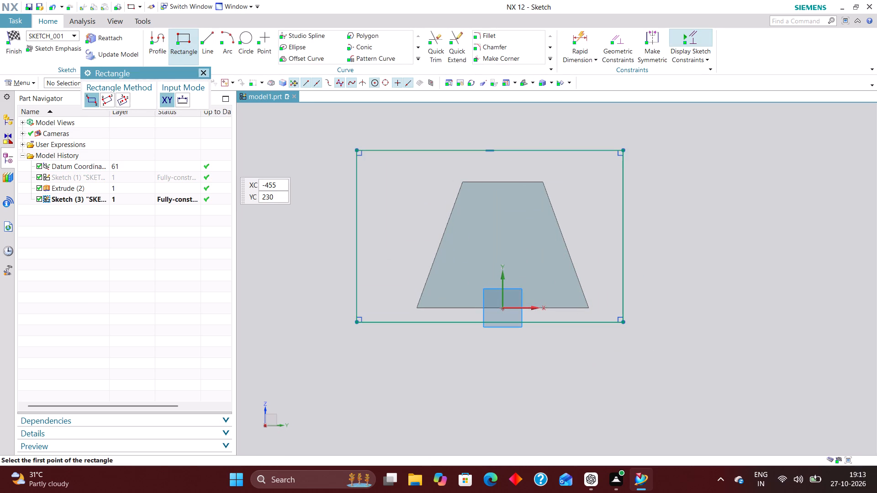
pyautogui.click(206, 74)
pyautogui.moveTo(324, 147); pyautogui.dragTo(342, 162, button='middle')
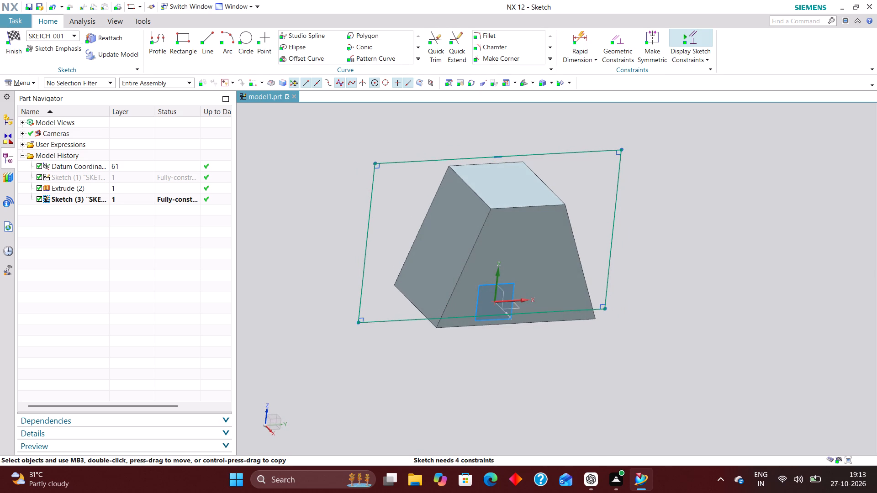
pyautogui.click(3, 36)
pyautogui.click(14, 33)
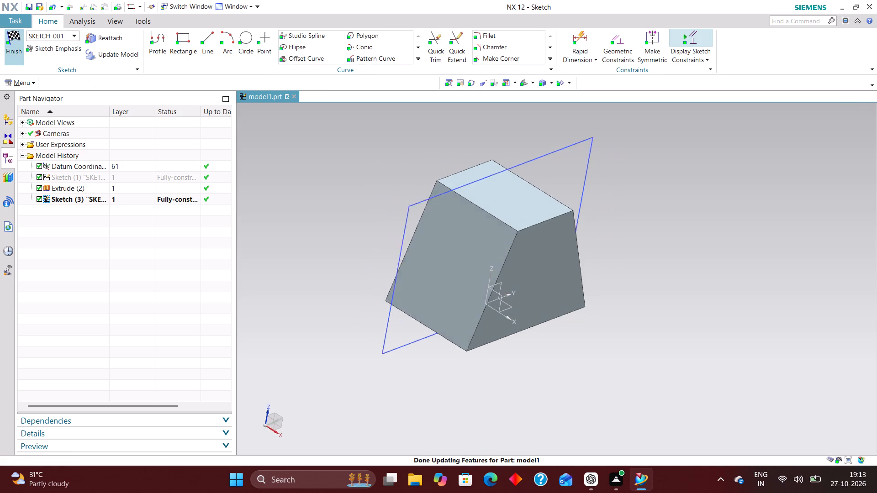
# Extrude the rectangle sketch with symmetric limits at a distance of 70 mm, leaving the Boolean as Inferred.
pyautogui.click(139, 42)
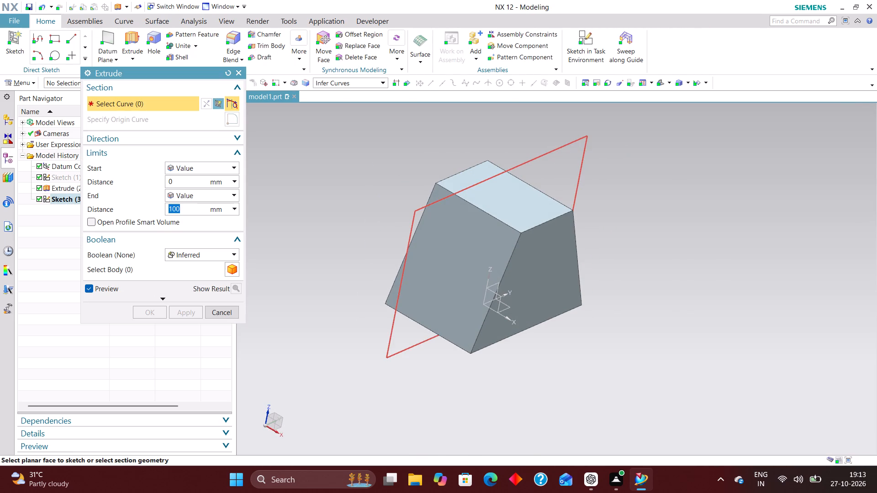
pyautogui.click(561, 148)
pyautogui.moveTo(487, 246); pyautogui.dragTo(477, 233)
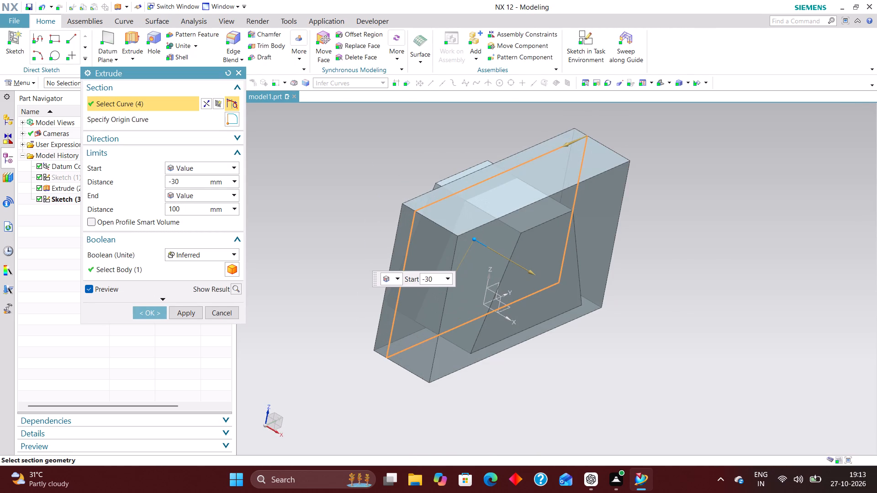
pyautogui.moveTo(477, 233); pyautogui.dragTo(469, 223)
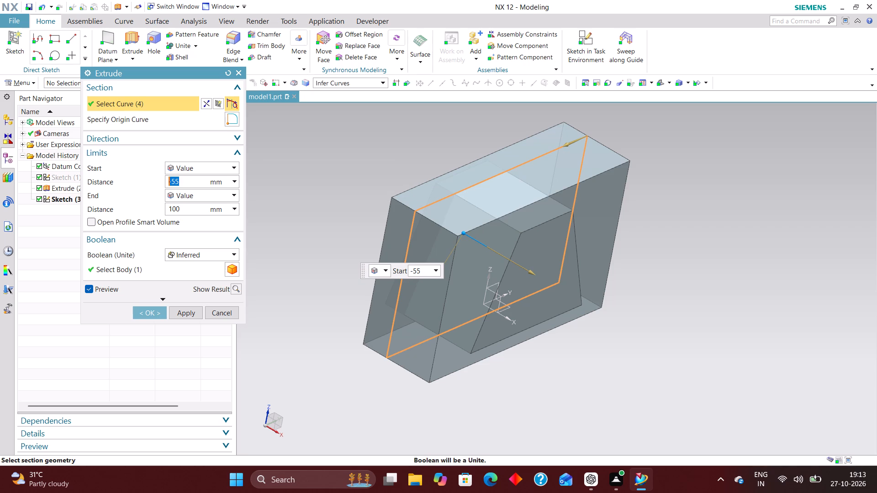
pyautogui.click(211, 173)
pyautogui.click(209, 191)
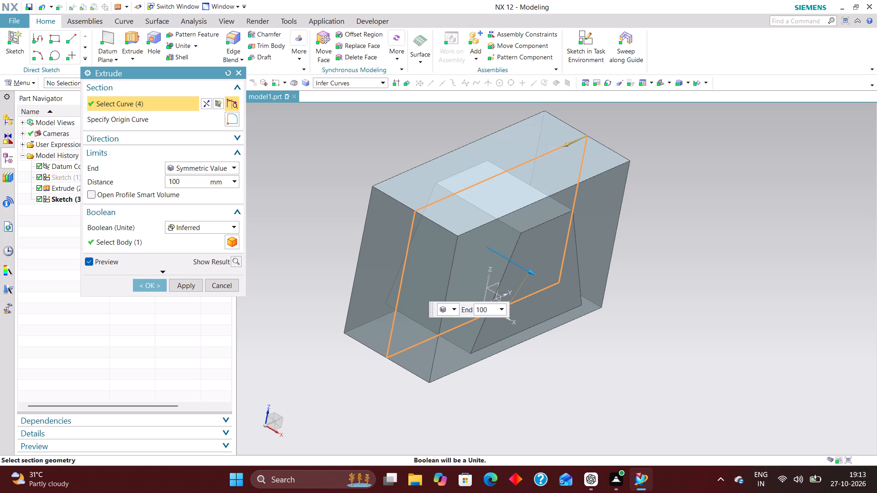
pyautogui.moveTo(189, 184); pyautogui.dragTo(143, 184)
pyautogui.write('70')
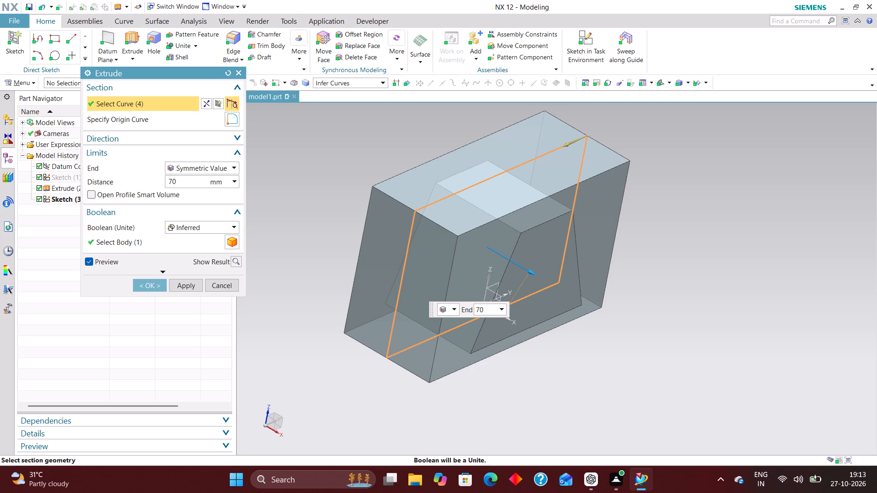
pyautogui.press('Return')
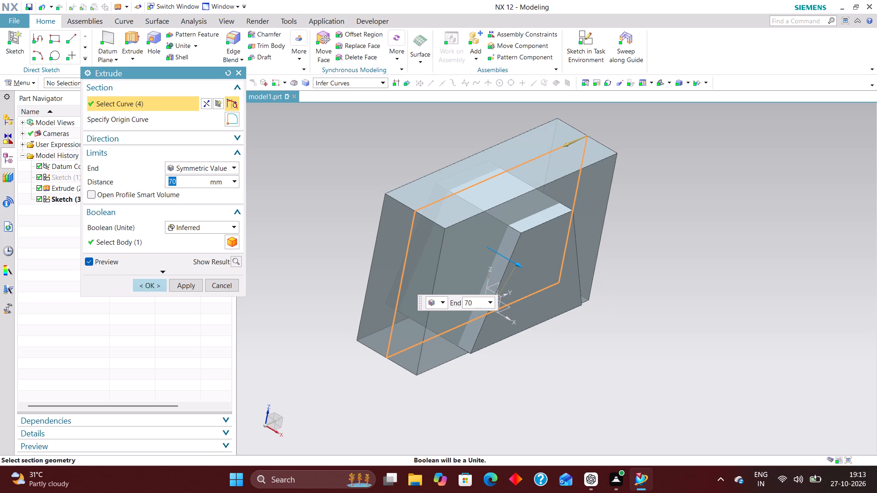
pyautogui.click(149, 288)
# Hide the rectangle sketch.
pyautogui.moveTo(653, 224); pyautogui.dragTo(650, 234, button='middle')
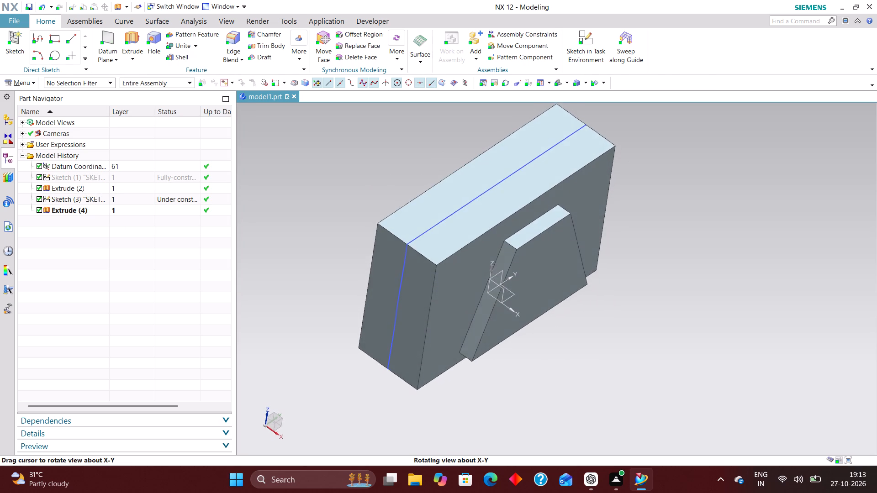
pyautogui.moveTo(650, 234); pyautogui.dragTo(650, 234, button='middle')
pyautogui.moveTo(473, 195); pyautogui.dragTo(477, 219, button='right')
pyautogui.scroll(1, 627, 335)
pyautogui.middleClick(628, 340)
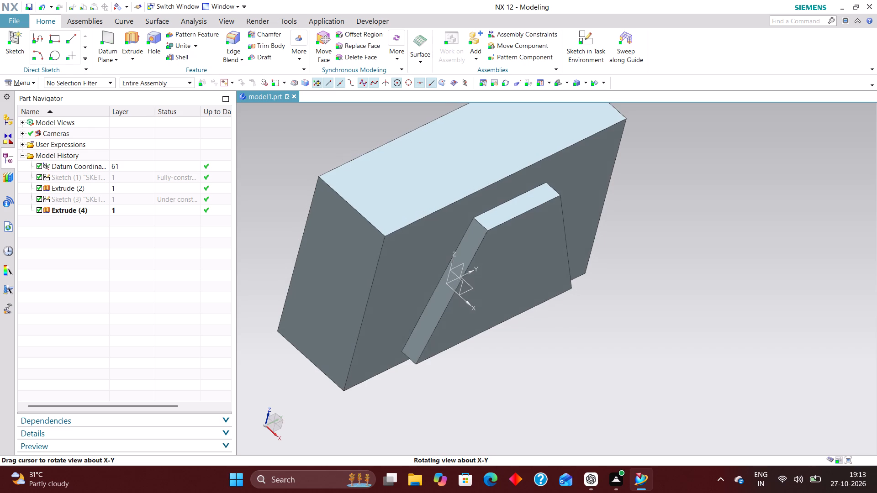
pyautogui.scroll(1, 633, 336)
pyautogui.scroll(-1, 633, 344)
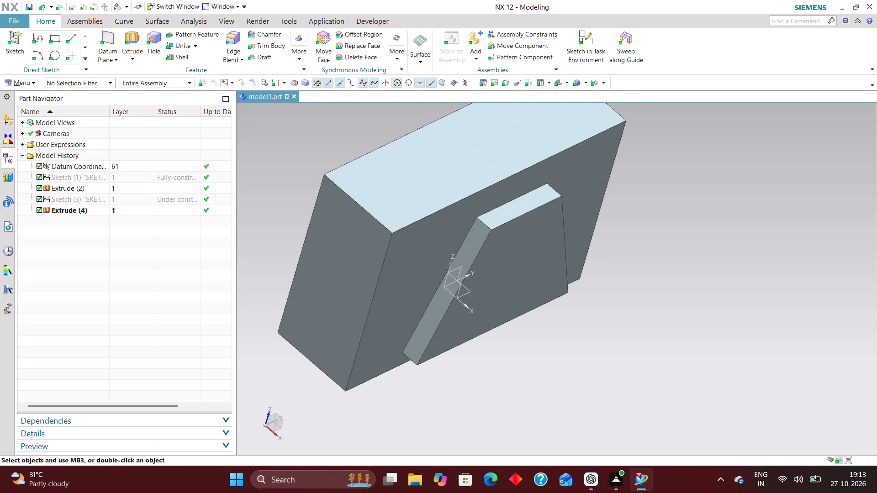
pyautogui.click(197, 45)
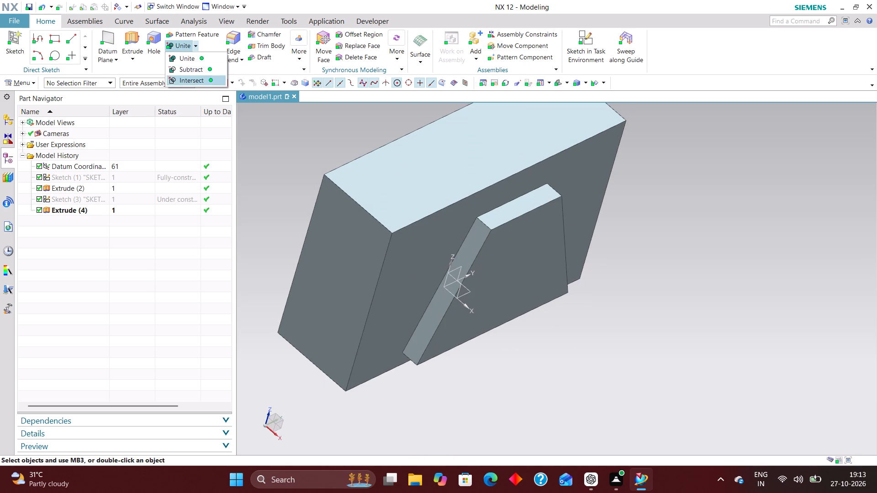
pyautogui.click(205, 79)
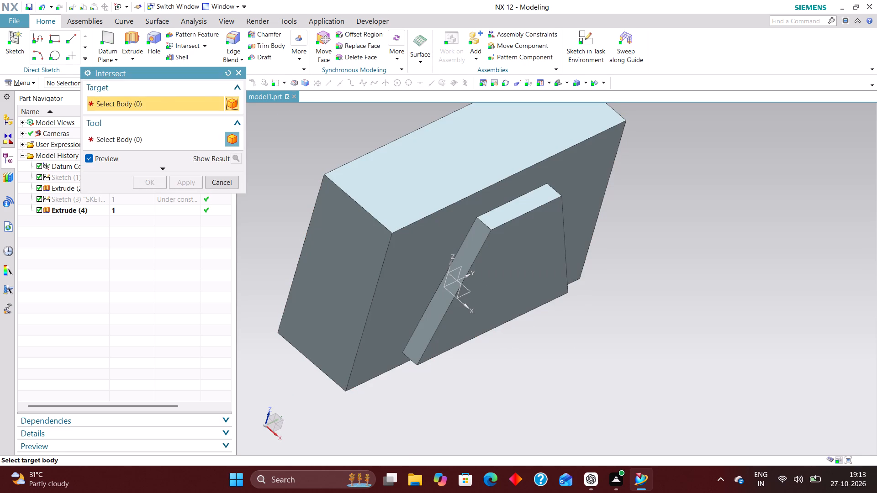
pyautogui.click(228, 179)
# Edit the rectangular extrude with rollback and set its Boolean to None so it stays a separate body.
pyautogui.click(100, 212)
pyautogui.rightClick(100, 212)
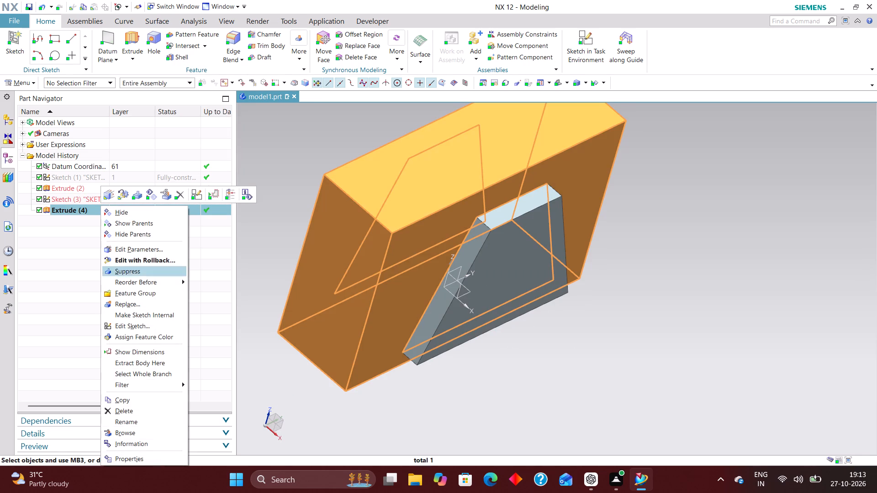
pyautogui.click(150, 259)
pyautogui.click(192, 228)
pyautogui.click(192, 236)
pyautogui.click(185, 267)
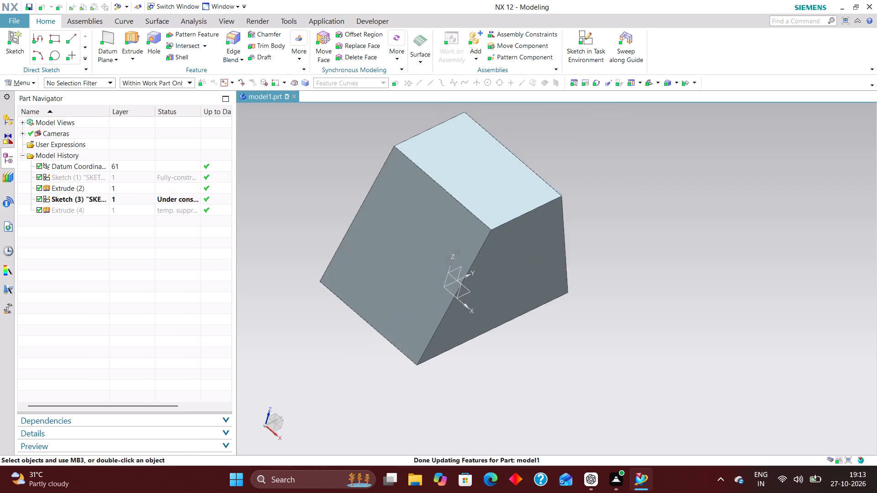
# Intersect the bodies, using the trapezoidal block as the target and the rectangular block as the tool.
pyautogui.click(190, 44)
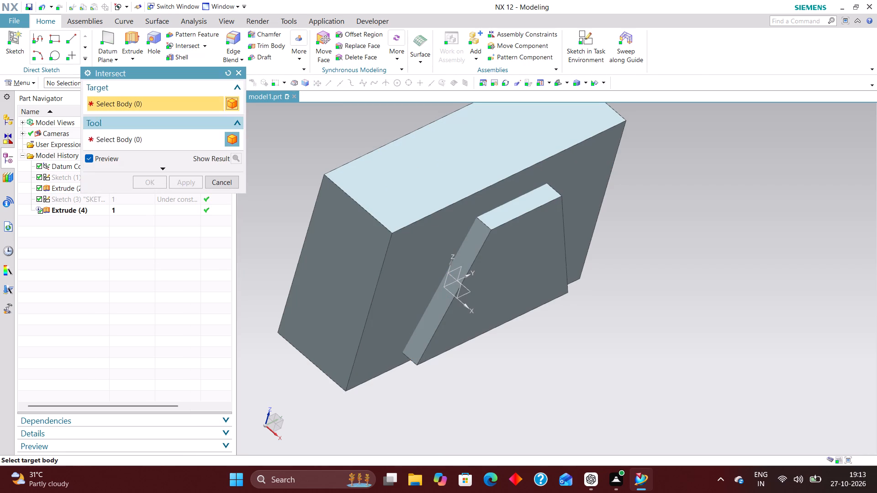
pyautogui.click(495, 324)
pyautogui.click(399, 230)
pyautogui.moveTo(549, 328); pyautogui.dragTo(549, 326, button='middle')
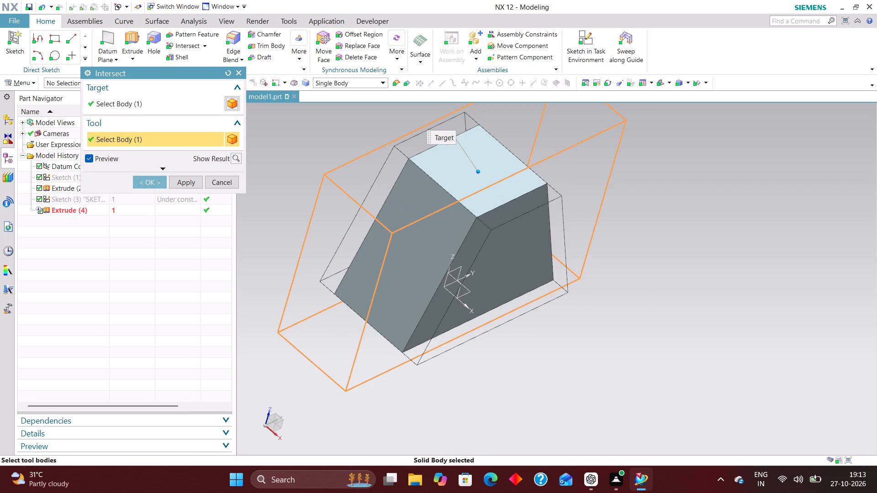
pyautogui.moveTo(549, 326); pyautogui.dragTo(549, 312, button='middle')
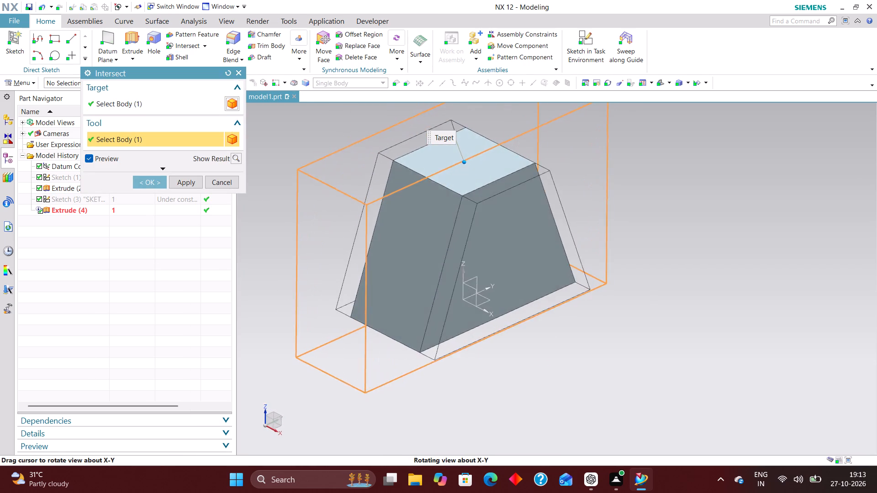
pyautogui.moveTo(549, 312); pyautogui.dragTo(556, 304, button='middle')
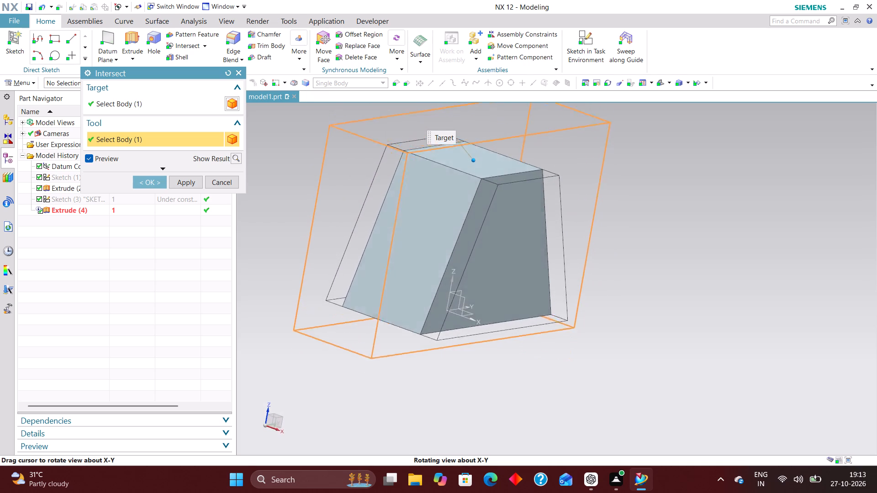
pyautogui.moveTo(556, 304); pyautogui.dragTo(545, 309, button='middle')
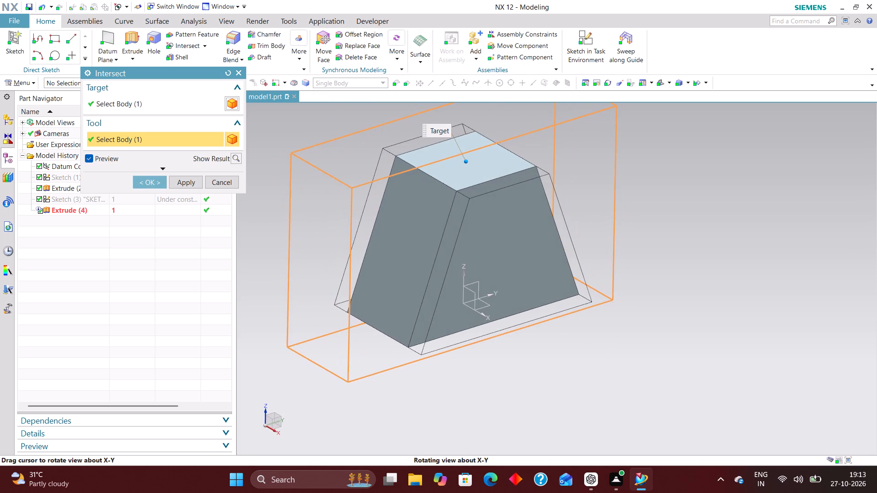
pyautogui.moveTo(545, 309); pyautogui.dragTo(549, 312, button='middle')
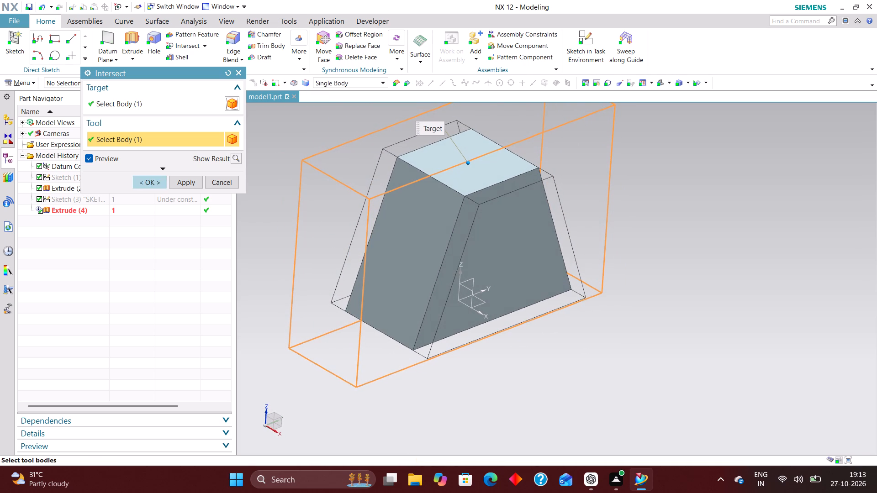
pyautogui.click(143, 187)
# Measure the simple distance between the intersected block's two opposite trapezoidal faces.
pyautogui.scroll(-1, 430, 314)
pyautogui.moveTo(452, 363); pyautogui.dragTo(458, 365, button='middle')
pyautogui.click(192, 22)
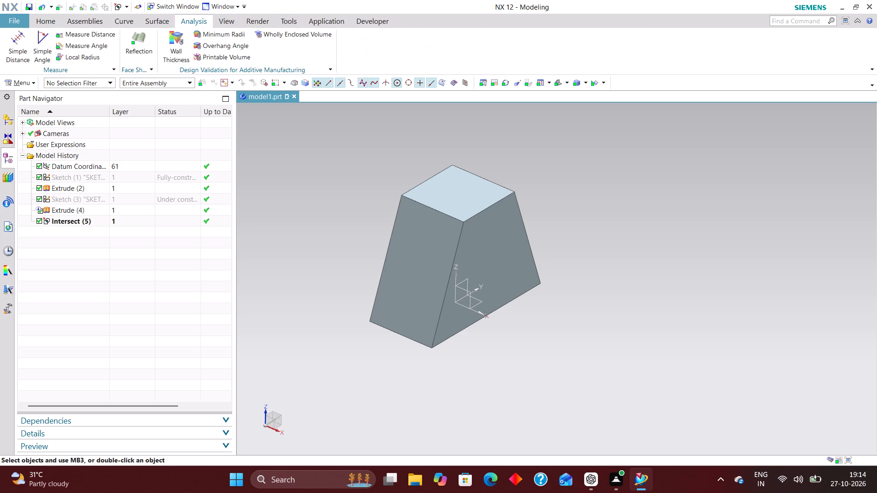
pyautogui.click(13, 45)
pyautogui.click(481, 226)
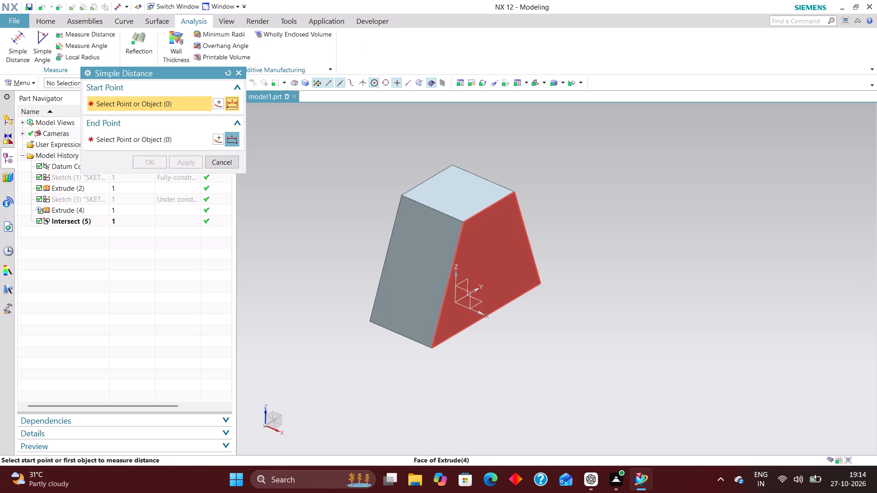
pyautogui.moveTo(502, 272); pyautogui.dragTo(562, 298, button='middle')
pyautogui.click(445, 212)
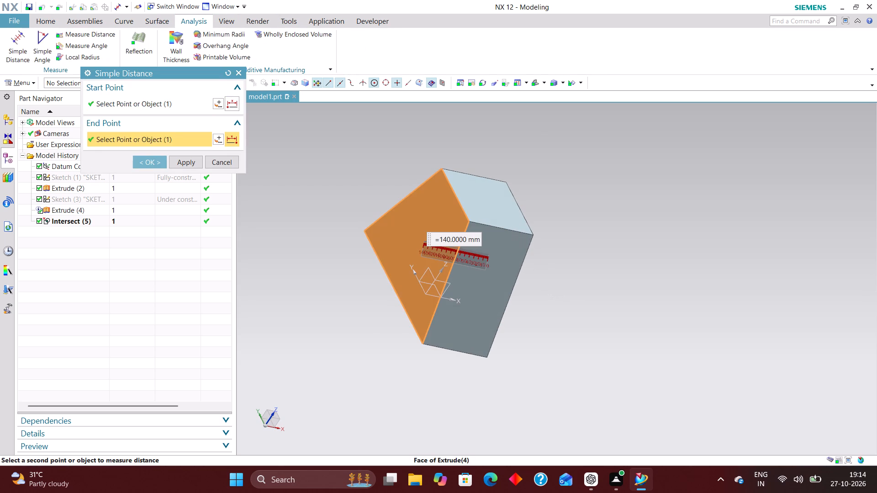
pyautogui.moveTo(597, 316); pyautogui.dragTo(571, 291, button='middle')
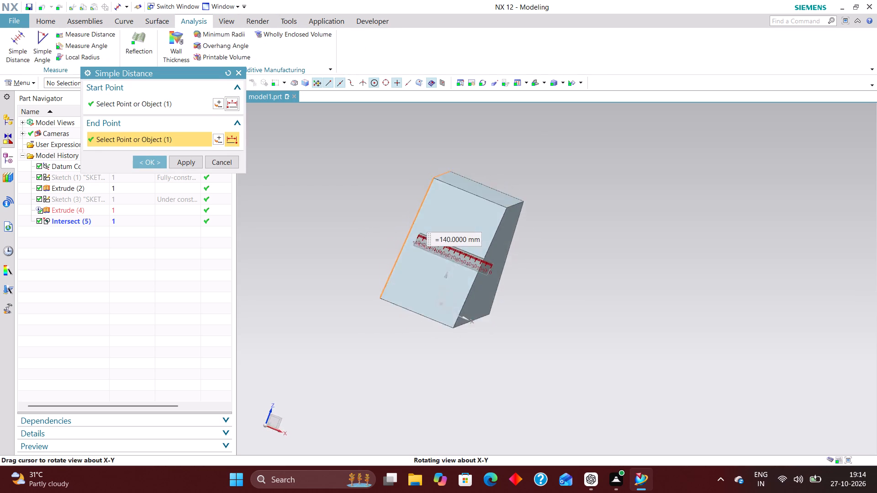
pyautogui.moveTo(571, 291); pyautogui.dragTo(560, 304, button='middle')
pyautogui.click(227, 166)
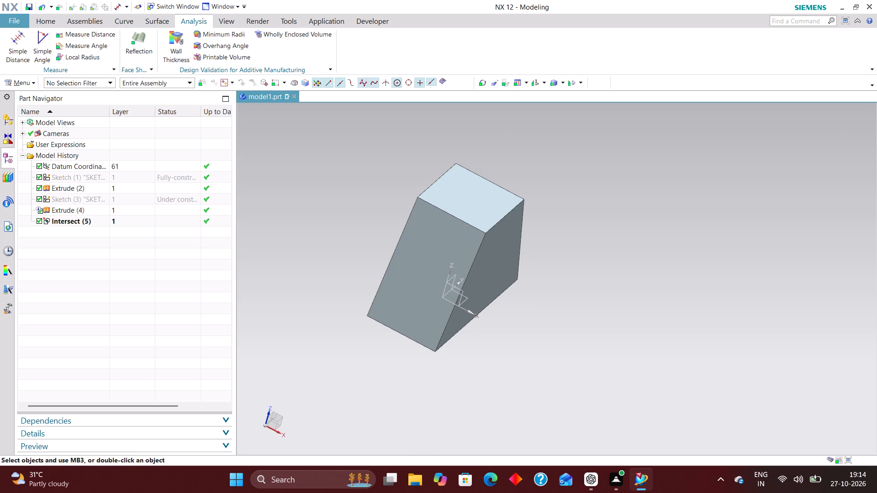
# Delete the rectangle sketch together with its dependent rectangular extrude and intersect features.
pyautogui.click(43, 23)
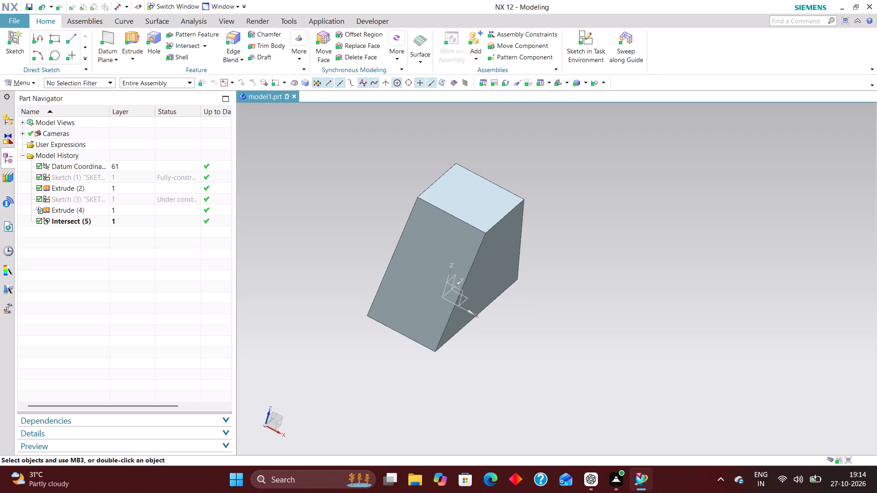
pyautogui.click(135, 202)
pyautogui.rightClick(136, 200)
pyautogui.click(217, 154)
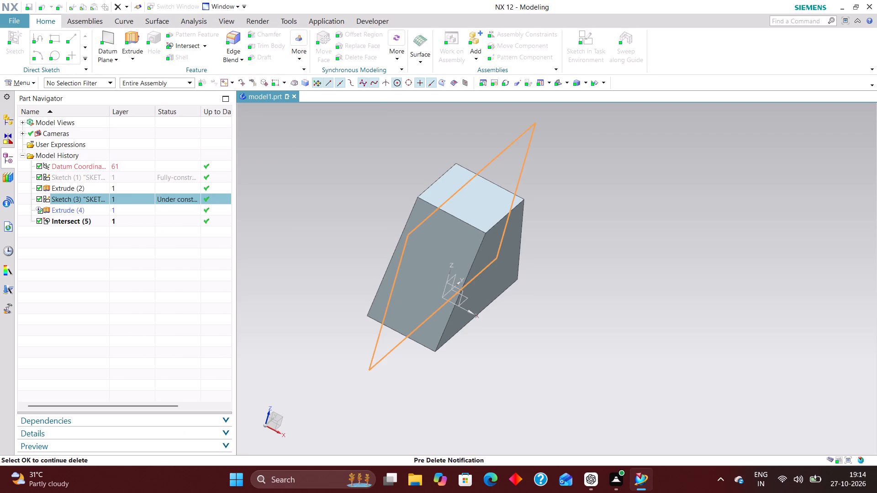
pyautogui.click(287, 134)
# Create a new task-environment sketch on the XZ plane of the datum coordinate system.
pyautogui.moveTo(605, 321); pyautogui.dragTo(580, 317, button='middle')
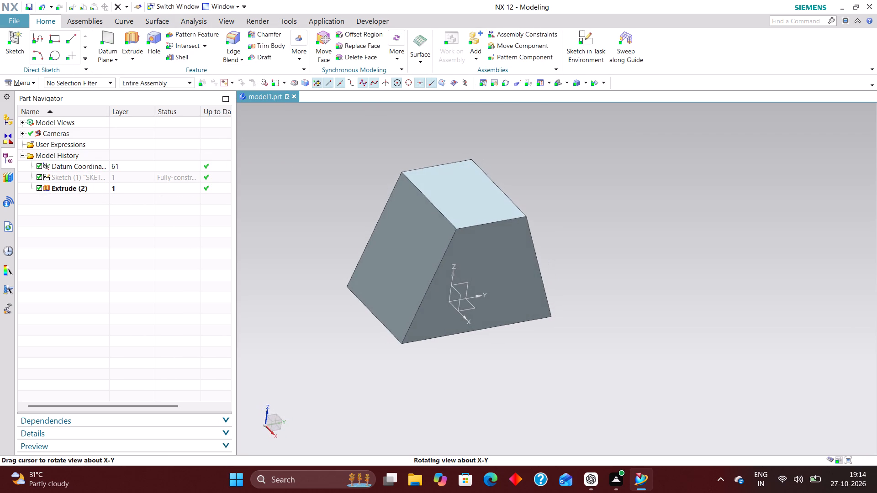
pyautogui.moveTo(580, 317); pyautogui.dragTo(580, 317, button='middle')
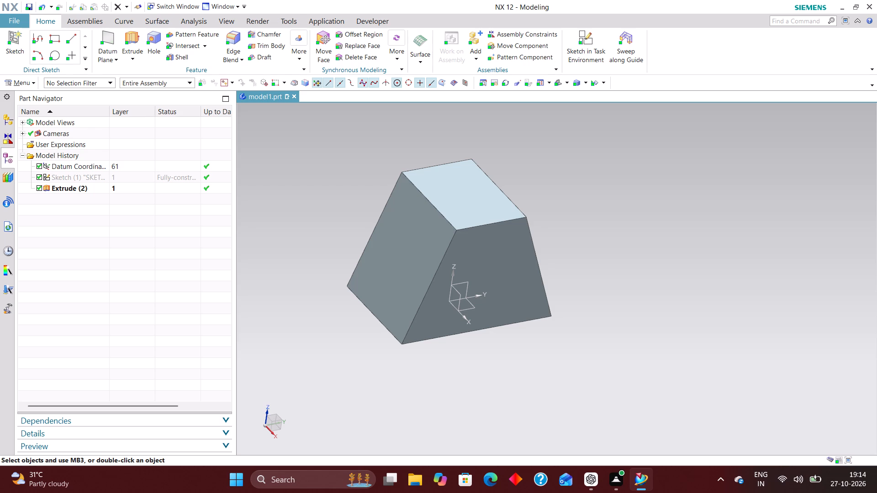
pyautogui.scroll(-2, 603, 367)
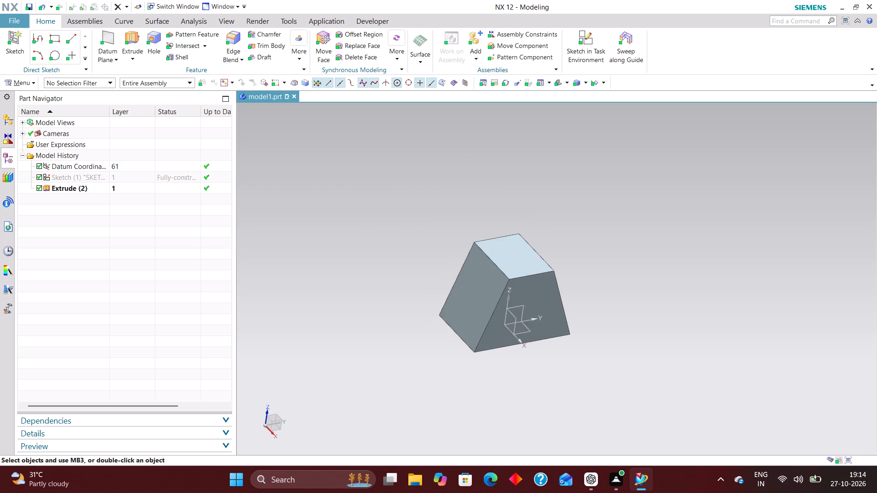
pyautogui.scroll(2, 565, 362)
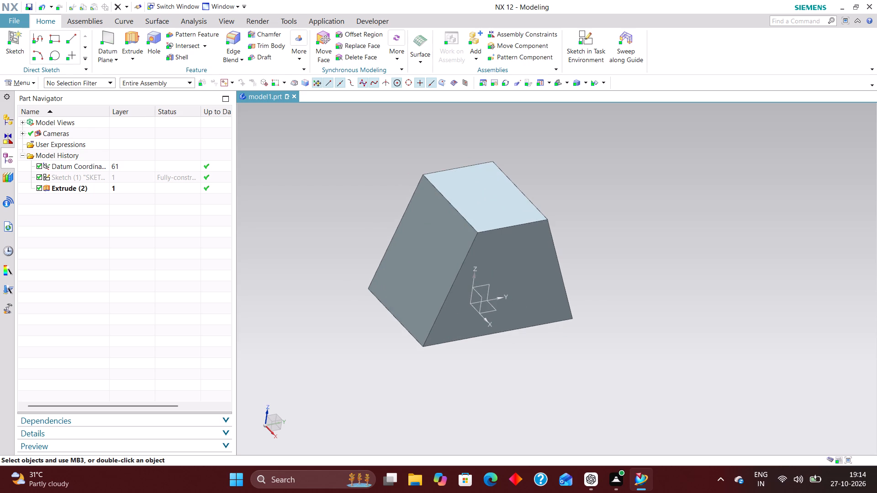
pyautogui.scroll(-2, 651, 352)
pyautogui.scroll(1, 646, 362)
pyautogui.click(583, 34)
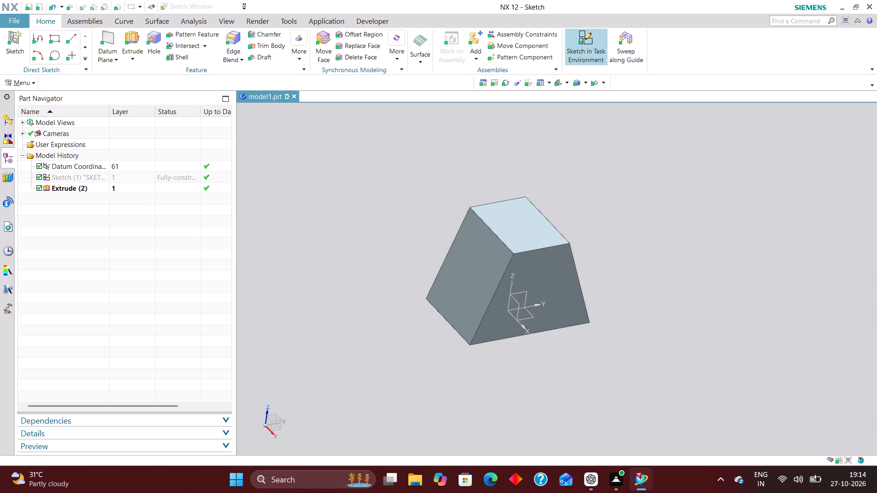
pyautogui.click(518, 303)
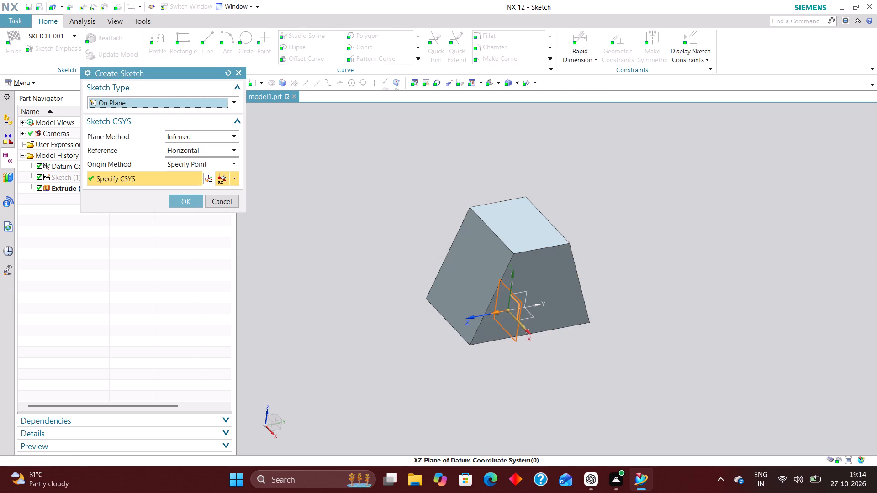
pyautogui.click(180, 200)
# Draw a horizontal line about 240 mm long below the block's base and constrain its midpoint to the sketch's Y axis.
pyautogui.scroll(-2, 312, 267)
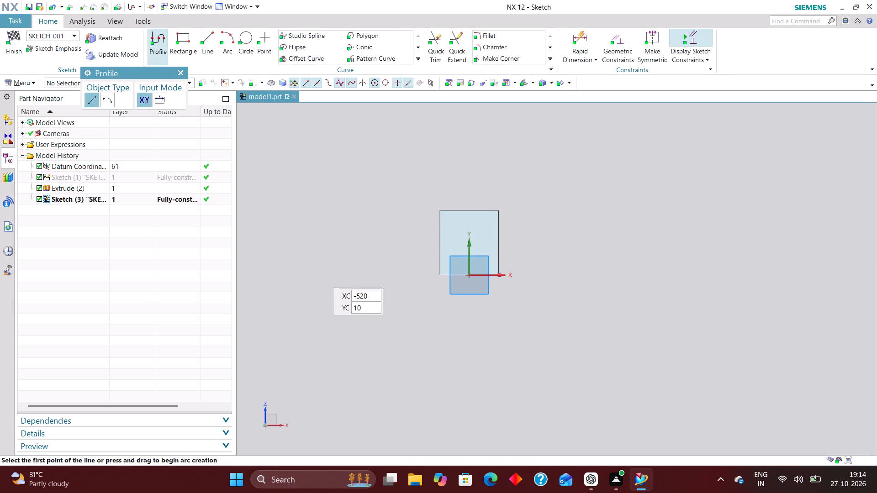
pyautogui.scroll(1, 394, 277)
pyautogui.click(209, 40)
pyautogui.scroll(3, 454, 255)
pyautogui.scroll(-2, 381, 257)
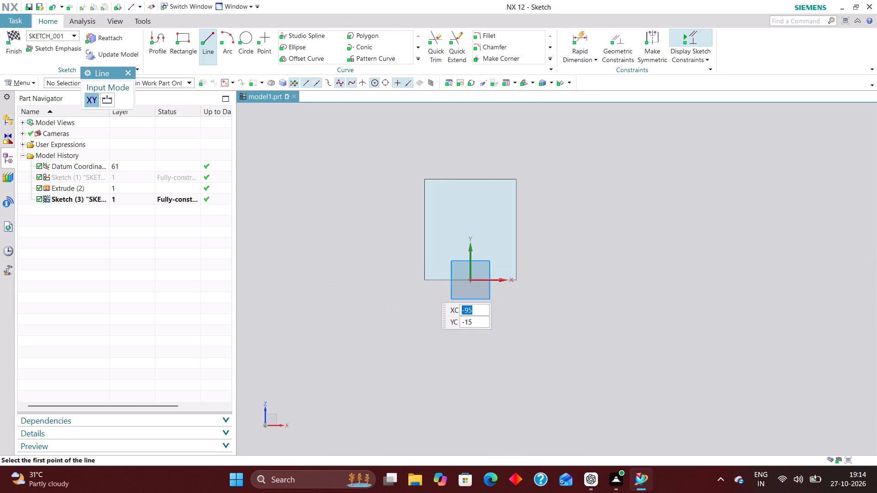
pyautogui.click(405, 299)
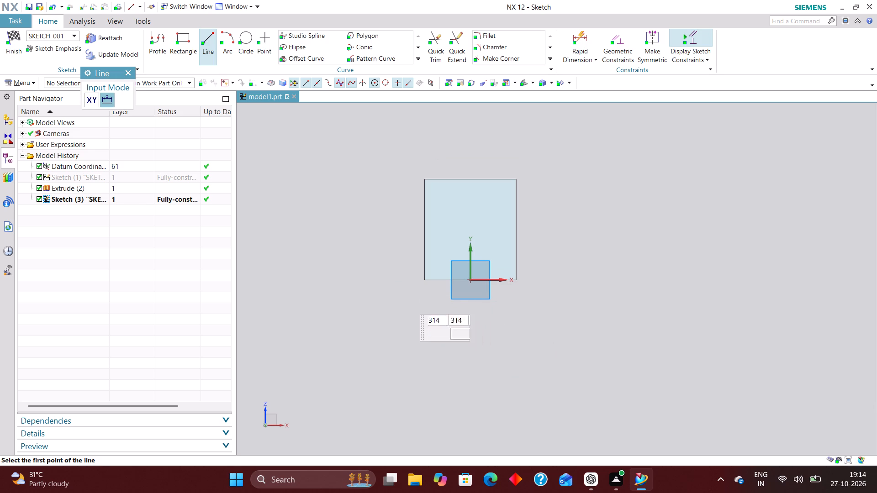
pyautogui.click(513, 295)
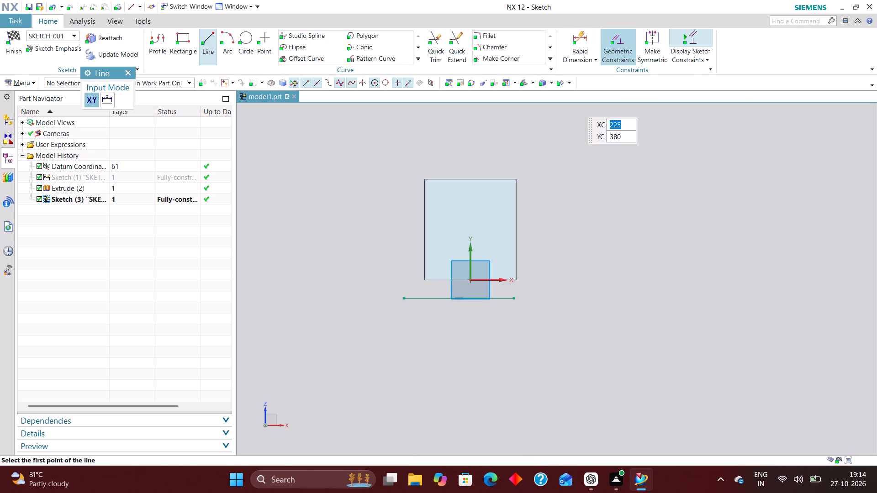
pyautogui.click(614, 38)
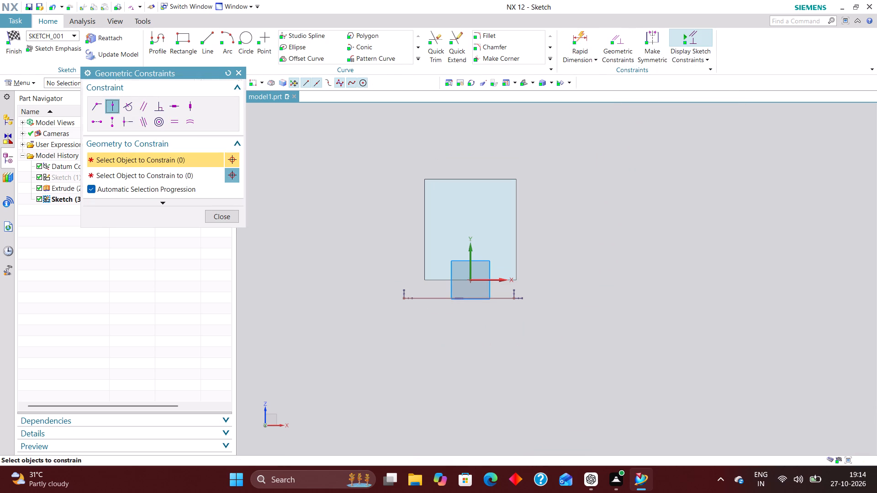
pyautogui.click(459, 299)
pyautogui.click(469, 255)
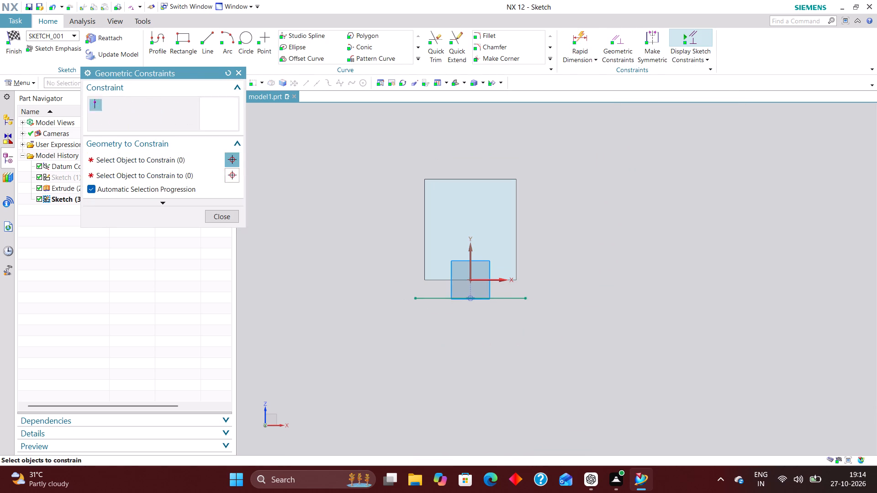
# Dimension the lower horizontal line's length to 200 mm.
pyautogui.click(577, 41)
pyautogui.click(503, 297)
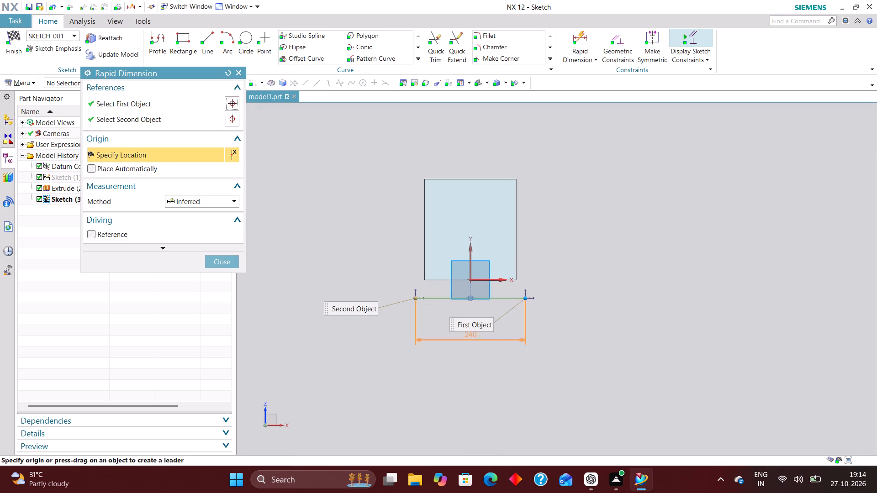
pyautogui.click(472, 350)
pyautogui.write('200')
pyautogui.press('Return')
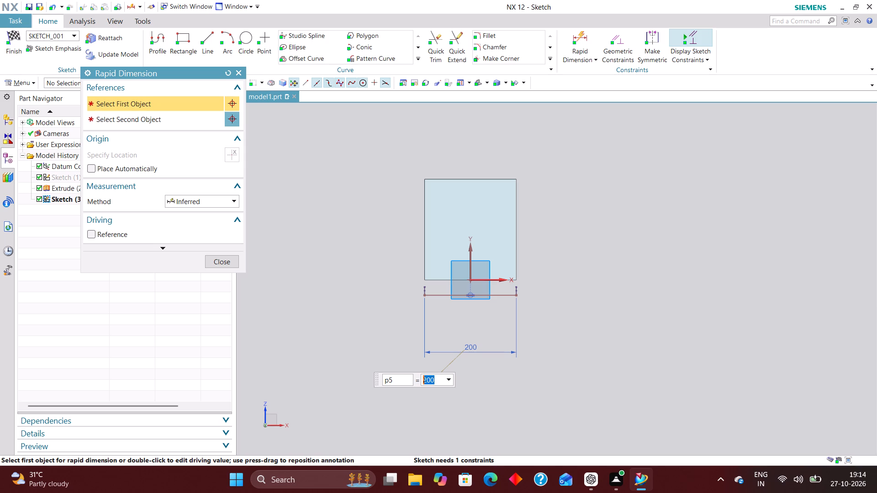
# Draw a second horizontal line about 315 mm long across the block's upper part and constrain its midpoint to the Y axis.
pyautogui.click(208, 47)
pyautogui.click(408, 202)
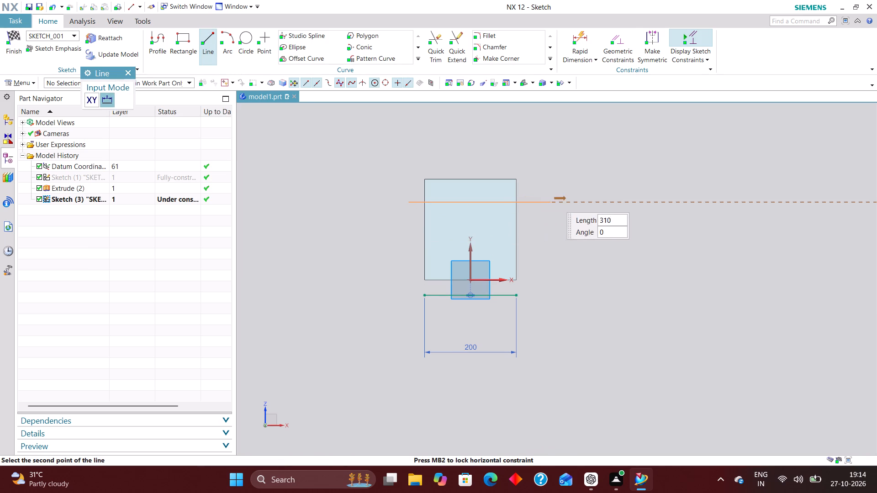
pyautogui.click(552, 197)
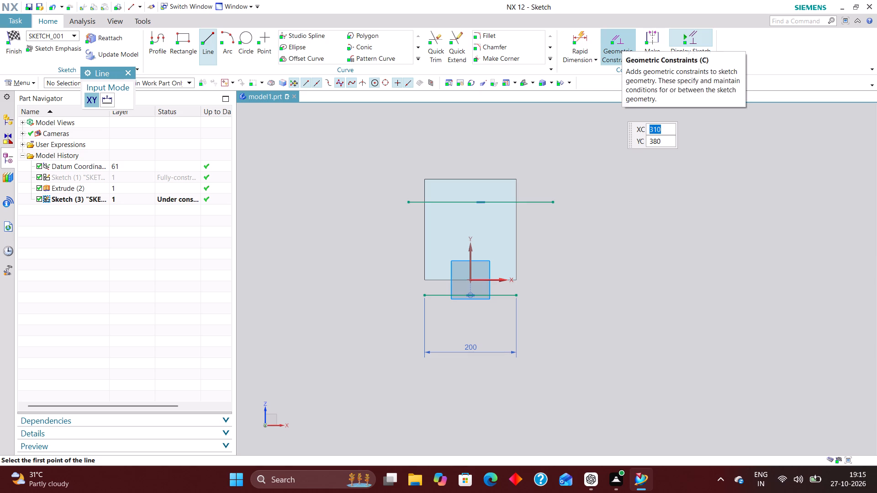
pyautogui.click(622, 41)
pyautogui.click(481, 200)
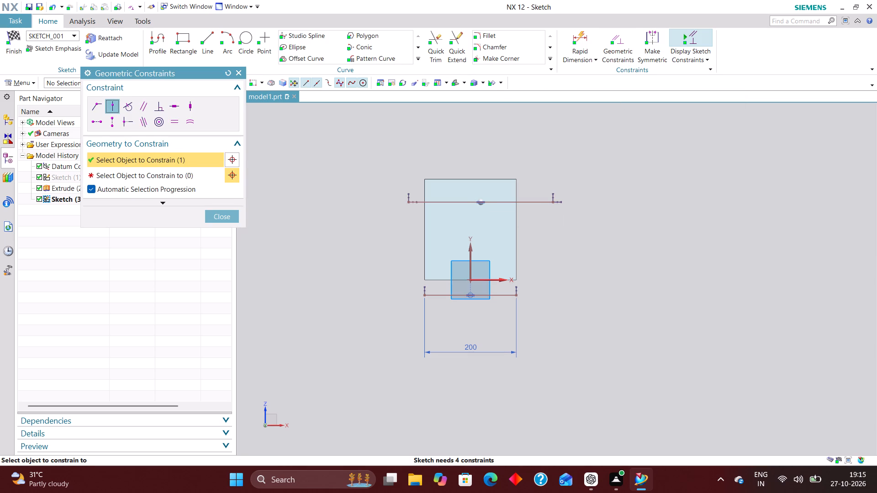
pyautogui.click(472, 254)
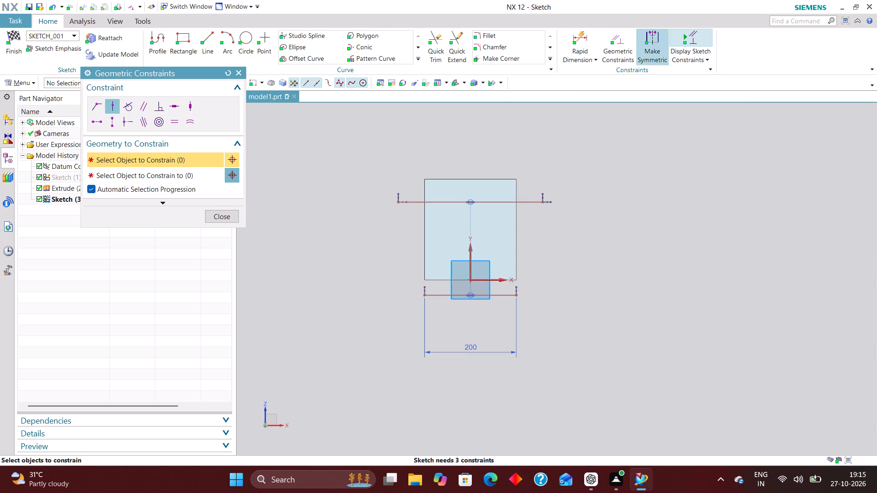
# Dimension the upper horizontal line's length to 130 mm.
pyautogui.click(583, 37)
pyautogui.click(501, 203)
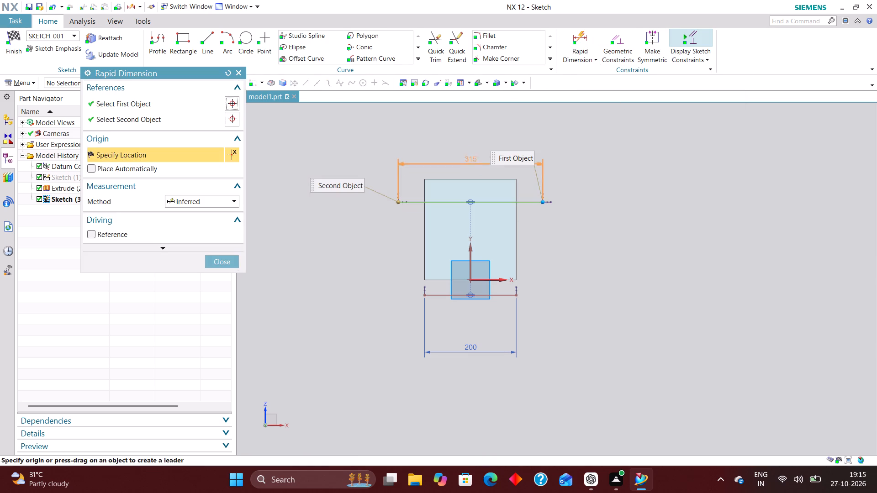
pyautogui.click(474, 134)
pyautogui.write('130')
pyautogui.press('Return')
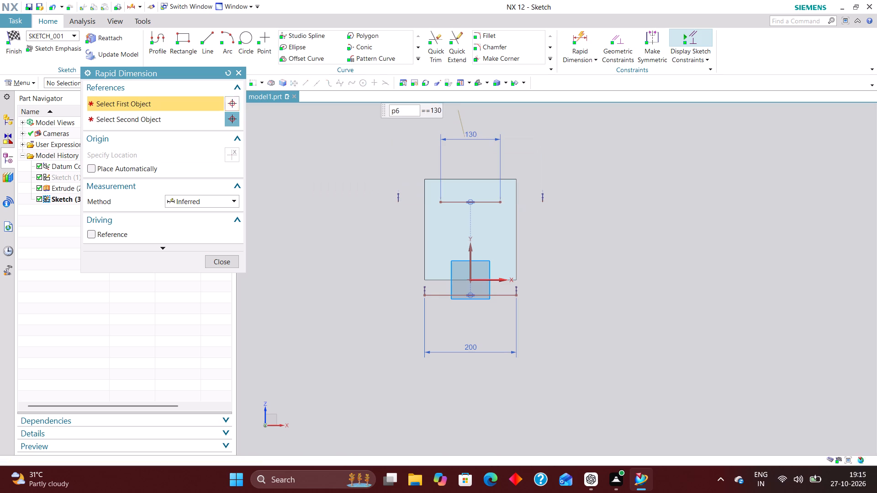
# Apply a midpoint constraint between the 200 mm lower line and the sketch's X axis so the line lies on the axis.
pyautogui.click(613, 39)
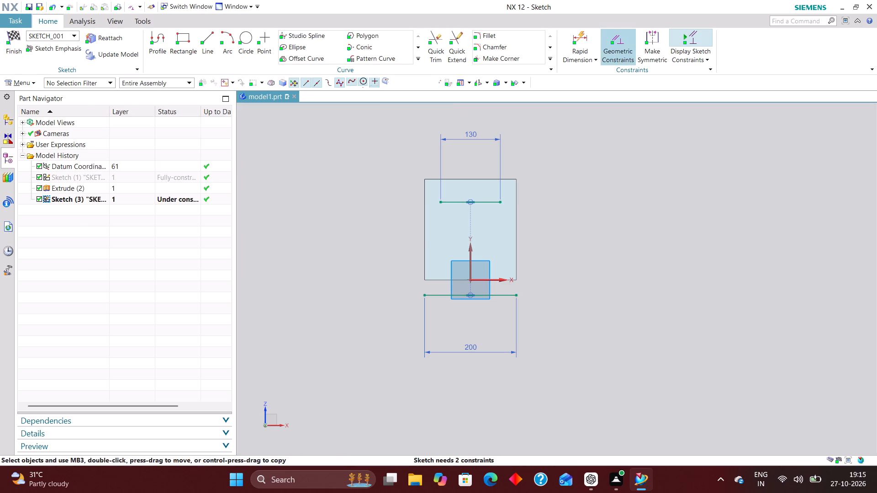
pyautogui.click(473, 294)
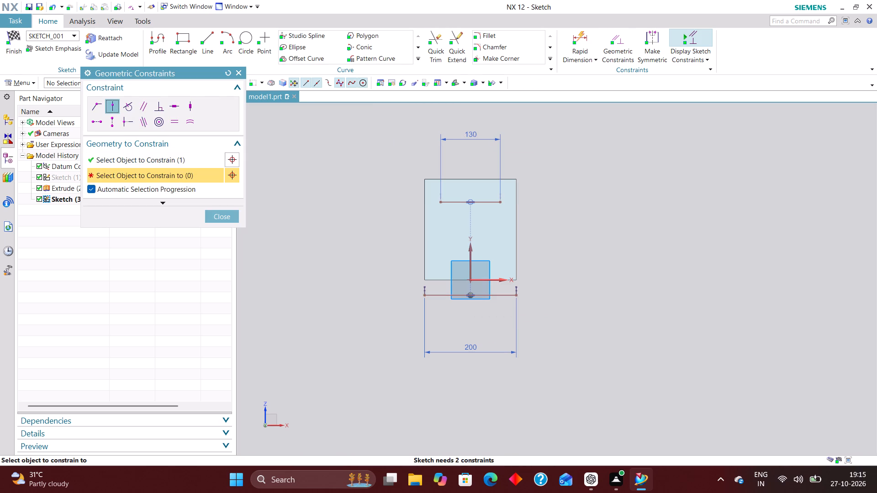
pyautogui.click(491, 280)
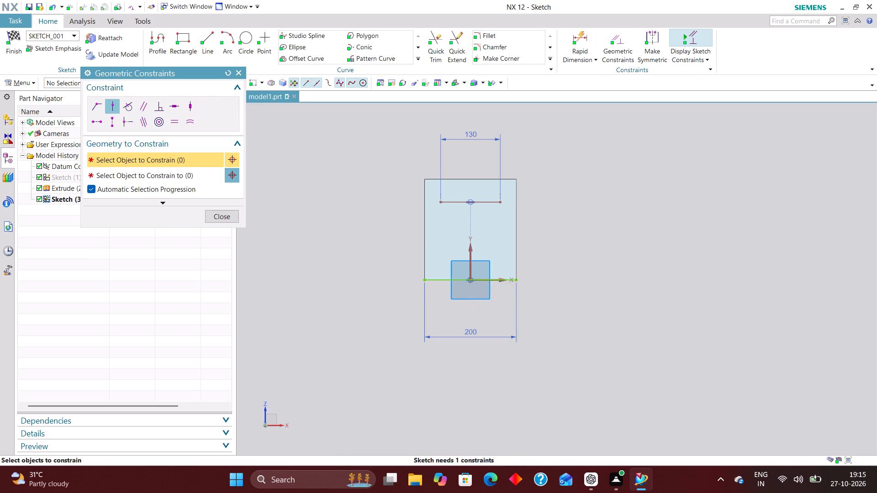
pyautogui.click(207, 30)
pyautogui.click(237, 215)
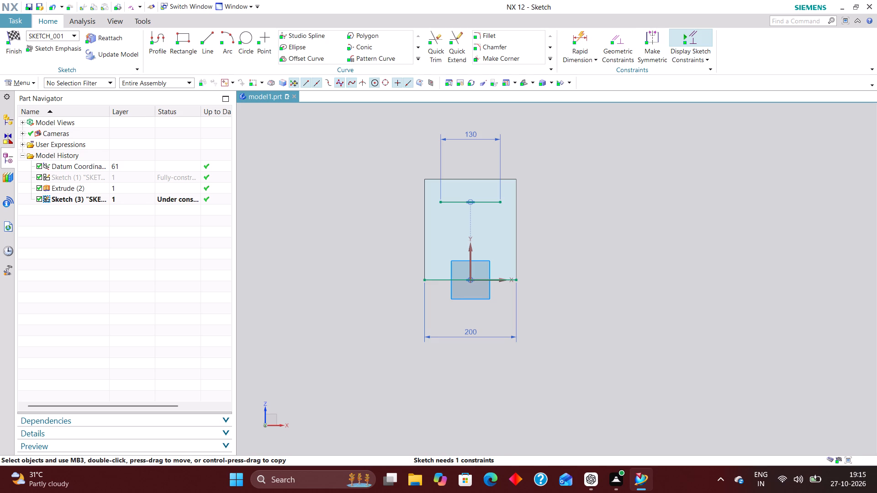
# Dimension the vertical distance between the lower and upper horizontal lines to 220 mm.
pyautogui.click(578, 33)
pyautogui.click(489, 282)
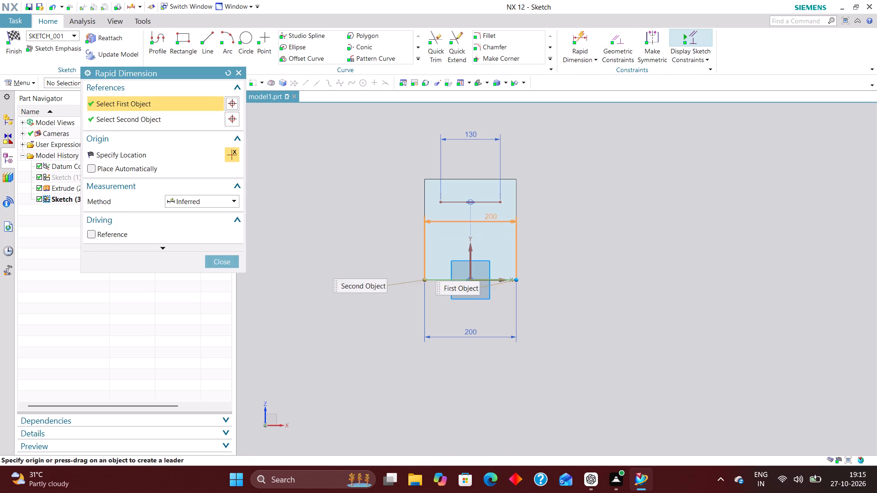
pyautogui.click(489, 201)
pyautogui.click(637, 242)
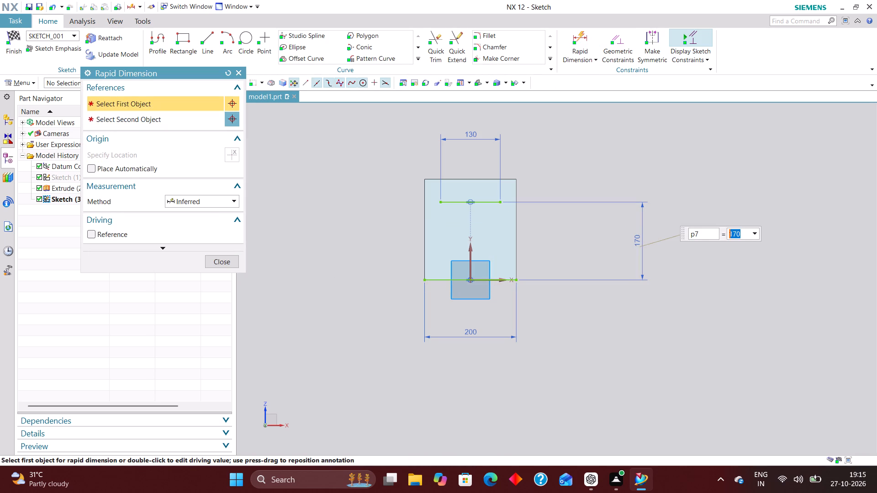
pyautogui.write('220')
pyautogui.press('Return')
pyautogui.click(226, 265)
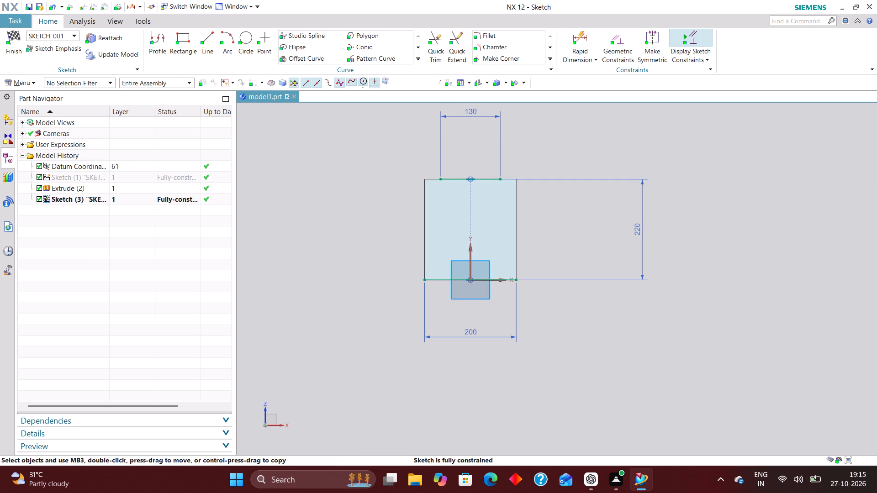
# Join the matching endpoints of the two horizontal lines with two slanted lines to close the trapezoid, and finish the sketch.
pyautogui.click(202, 42)
pyautogui.click(442, 178)
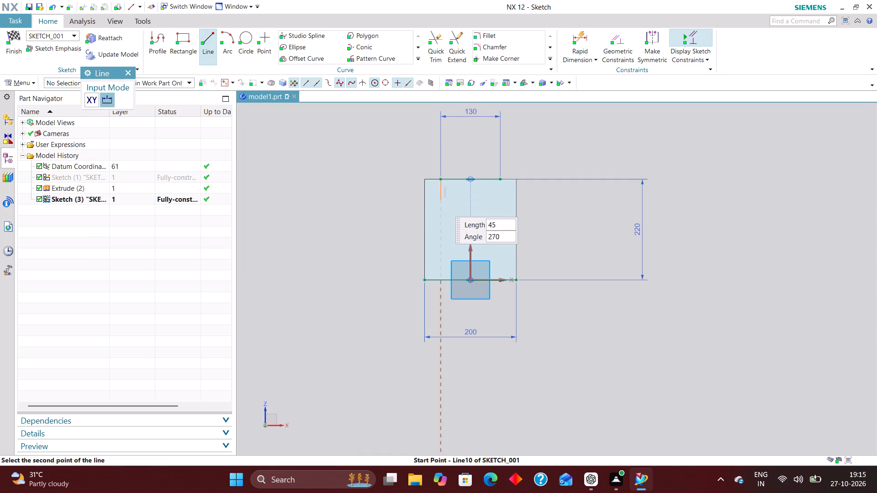
pyautogui.click(426, 279)
pyautogui.click(501, 179)
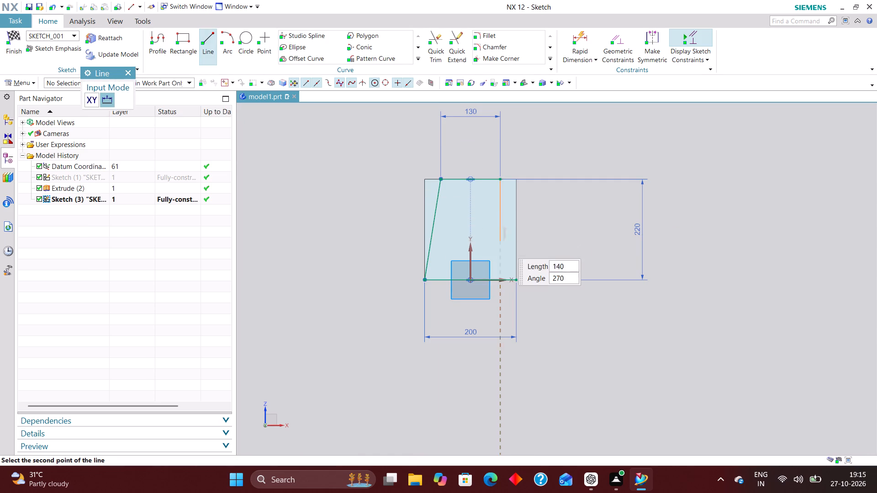
pyautogui.click(516, 280)
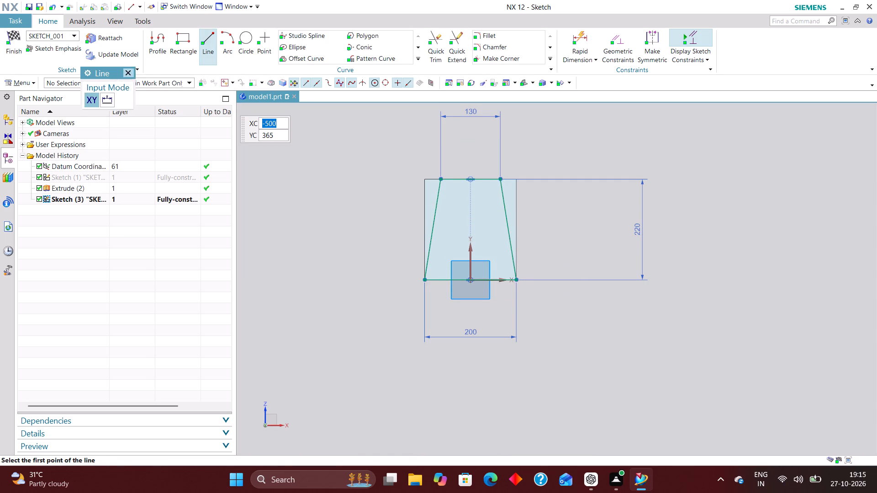
pyautogui.click(130, 73)
pyautogui.scroll(-1, 359, 232)
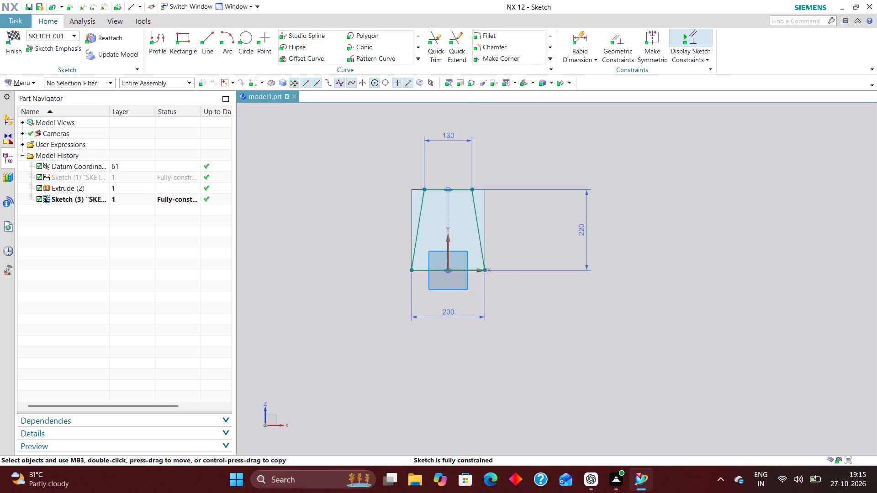
pyautogui.scroll(1, 393, 231)
pyautogui.click(14, 33)
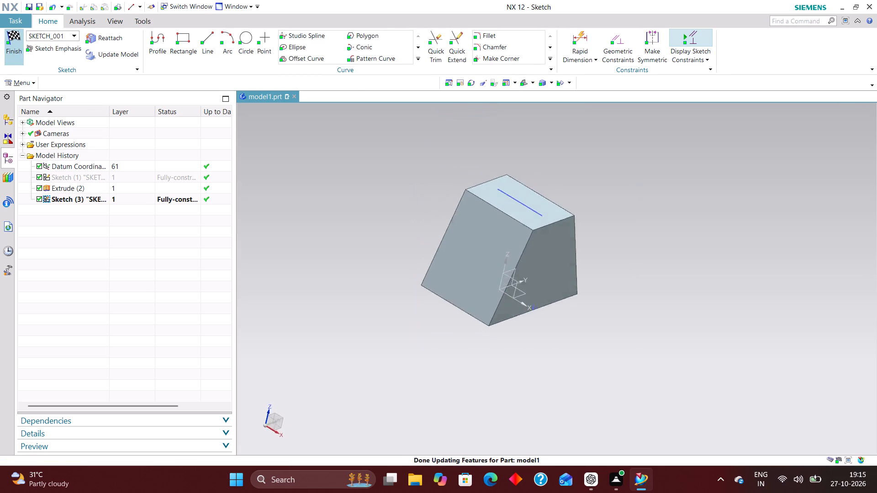
# Extrude the trapezoid sketch through both sides of the block, from about -280 mm to 250 mm, keeping the inferred Boolean.
pyautogui.click(131, 40)
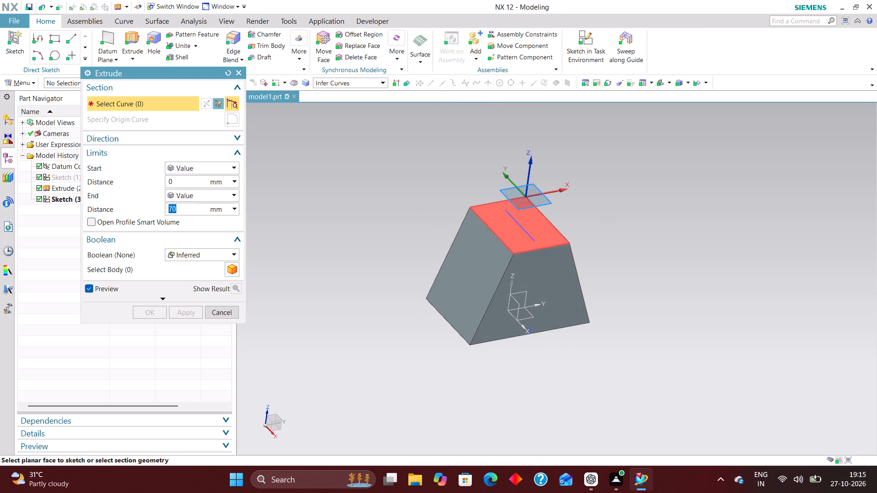
pyautogui.click(517, 223)
pyautogui.moveTo(594, 286); pyautogui.dragTo(580, 269, button='middle')
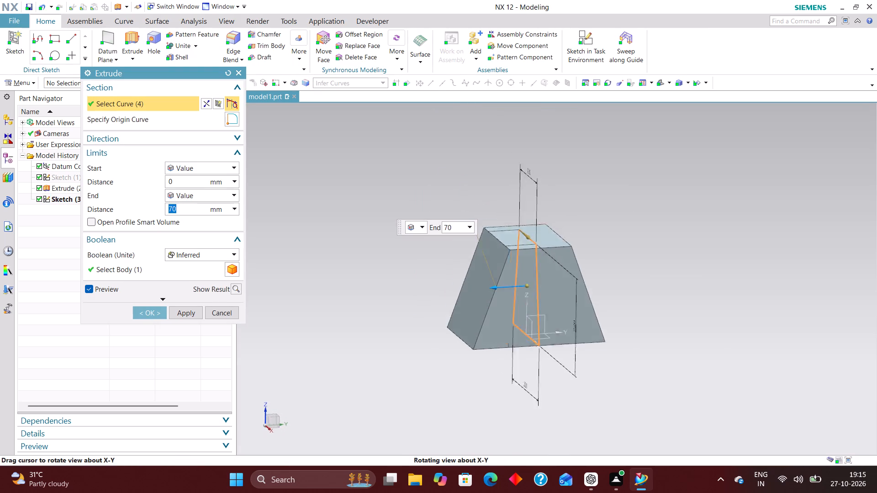
pyautogui.moveTo(580, 269); pyautogui.dragTo(582, 271, button='middle')
pyautogui.moveTo(488, 287); pyautogui.dragTo(444, 289)
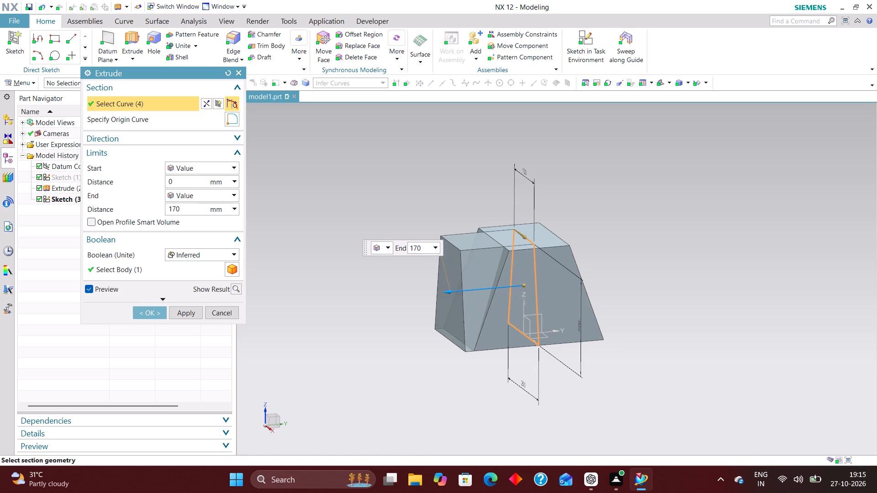
pyautogui.moveTo(444, 289); pyautogui.dragTo(423, 289)
pyautogui.moveTo(521, 285); pyautogui.dragTo(633, 266)
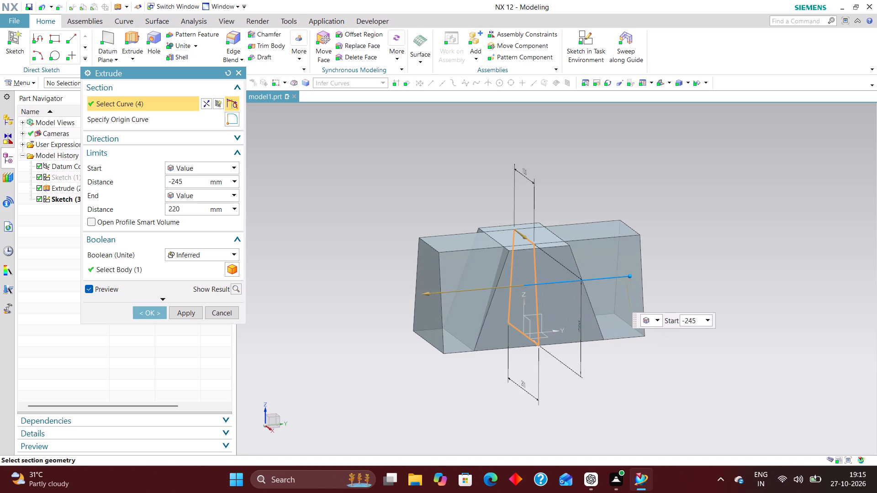
pyautogui.moveTo(633, 266); pyautogui.dragTo(641, 265)
pyautogui.moveTo(622, 377); pyautogui.dragTo(626, 393, button='middle')
pyautogui.moveTo(422, 284); pyautogui.dragTo(408, 283)
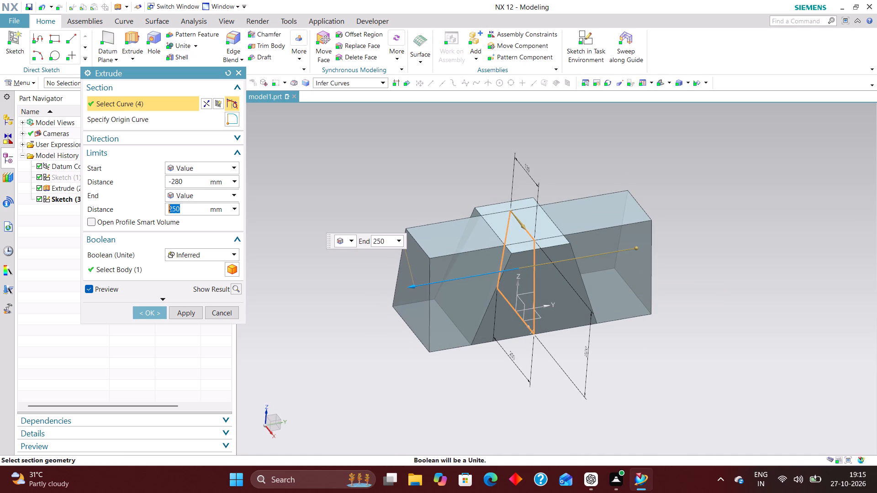
pyautogui.click(155, 311)
pyautogui.scroll(-1, 339, 335)
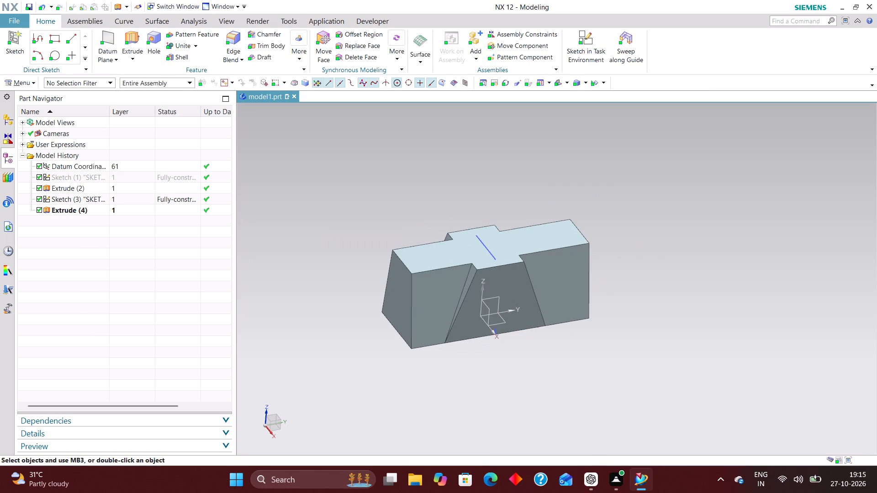
# Edit the new trapezoid extrusion with rollback and set its Boolean to None.
pyautogui.click(120, 212)
pyautogui.rightClick(119, 212)
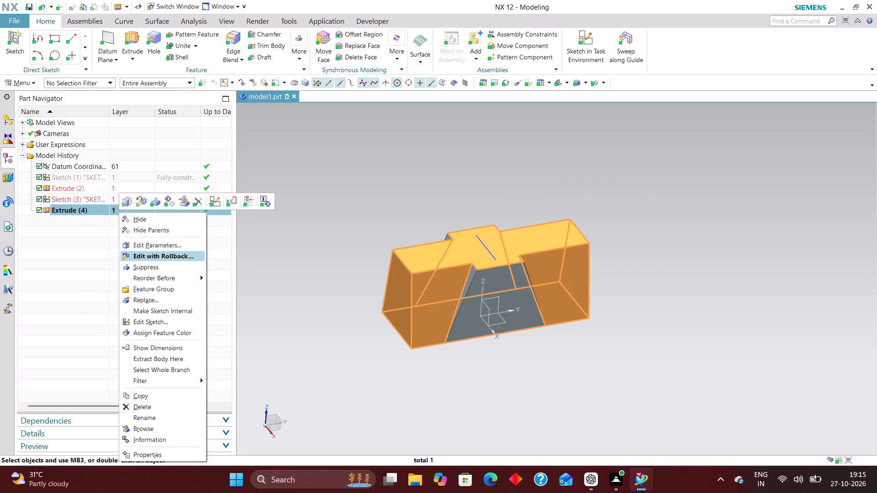
pyautogui.click(174, 257)
pyautogui.click(185, 253)
pyautogui.click(185, 271)
pyautogui.click(185, 300)
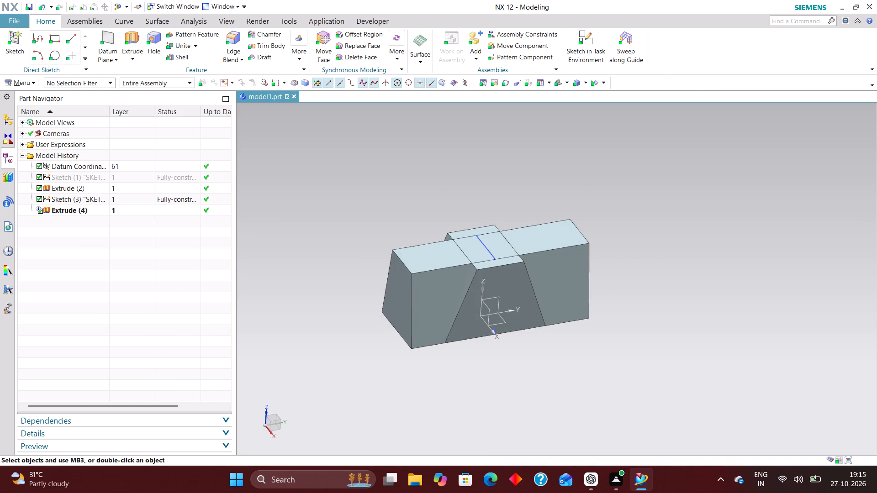
# Intersect the original block as target with the long trapezoidal extrusion as tool body.
pyautogui.click(194, 47)
pyautogui.click(197, 80)
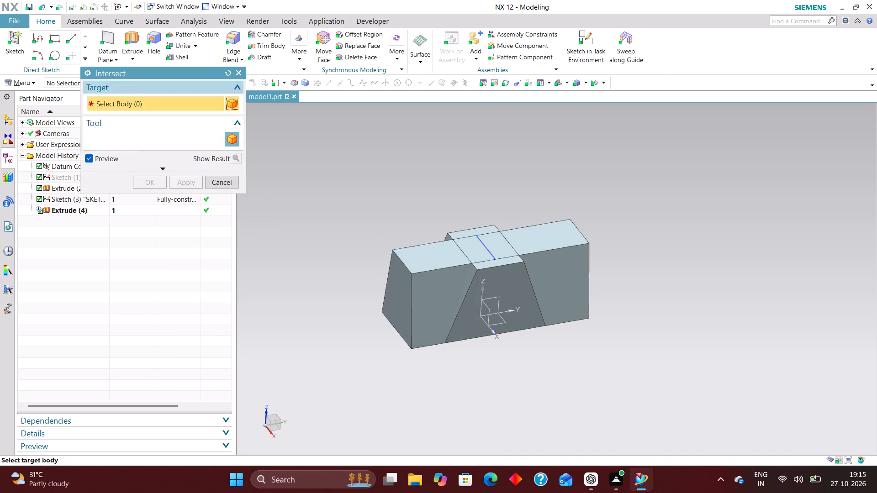
pyautogui.click(529, 291)
pyautogui.click(433, 281)
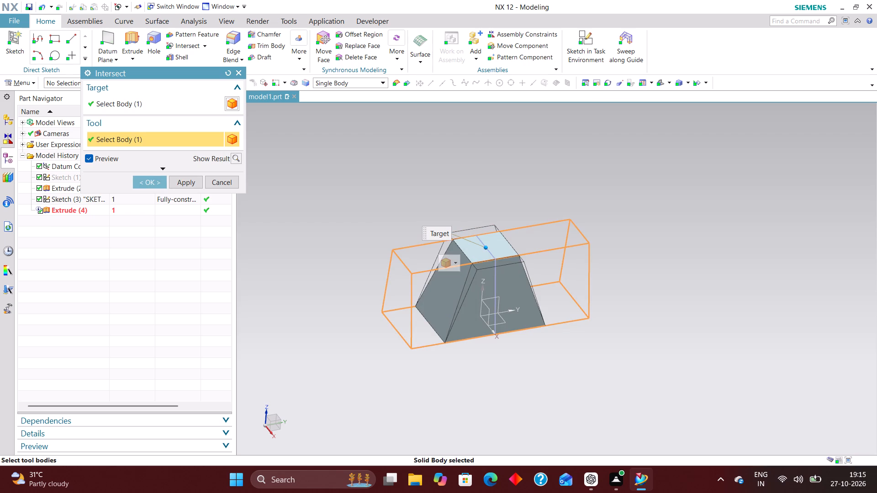
pyautogui.moveTo(405, 329); pyautogui.dragTo(432, 312, button='middle')
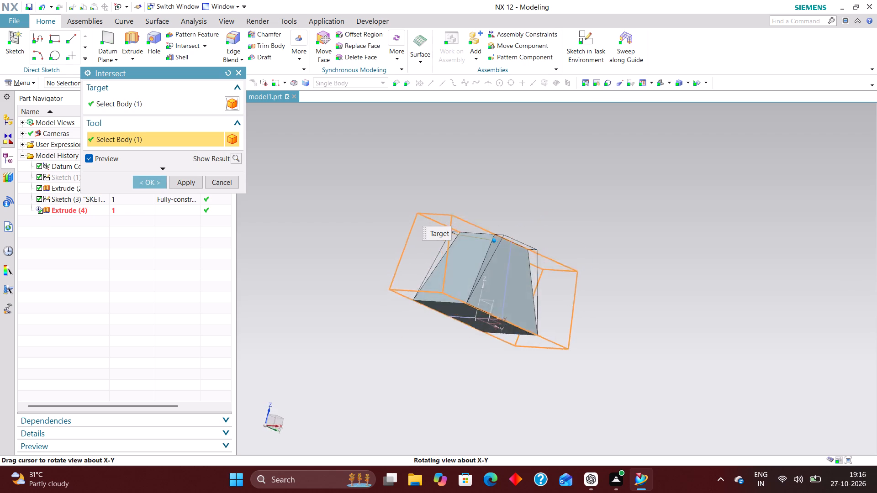
pyautogui.moveTo(432, 312); pyautogui.dragTo(424, 334, button='middle')
pyautogui.click(153, 183)
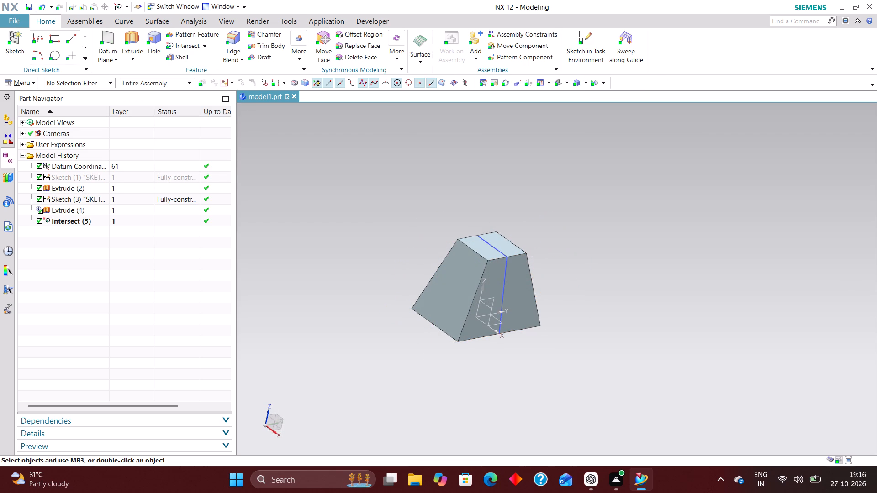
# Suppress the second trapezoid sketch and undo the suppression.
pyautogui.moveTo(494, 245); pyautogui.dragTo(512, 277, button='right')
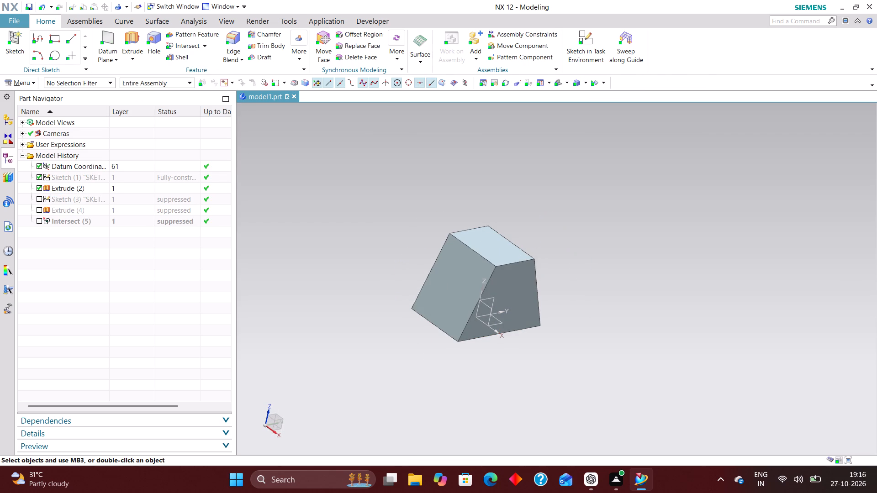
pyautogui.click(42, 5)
# Hide the second trapezoid sketch, keeping its feature active, and show the tapered block in isometric view.
pyautogui.moveTo(631, 310); pyautogui.dragTo(624, 296, button='middle')
pyautogui.scroll(1, 631, 310)
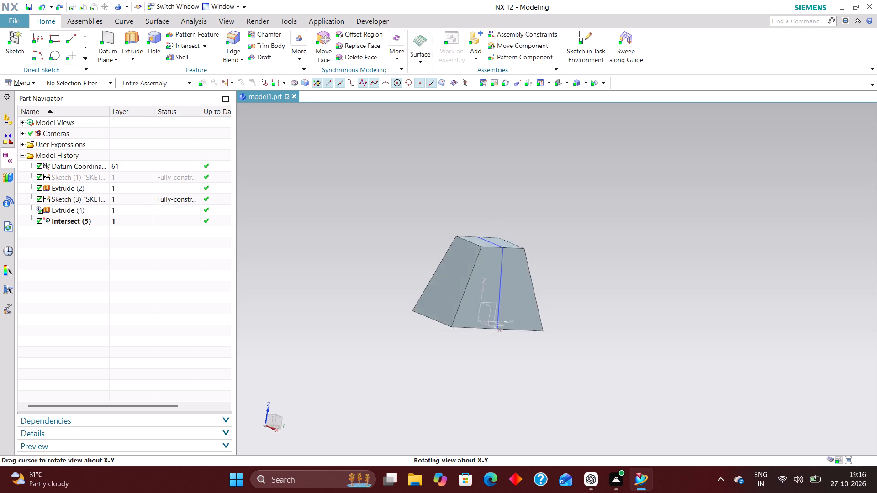
pyautogui.moveTo(624, 296); pyautogui.dragTo(662, 386, button='middle')
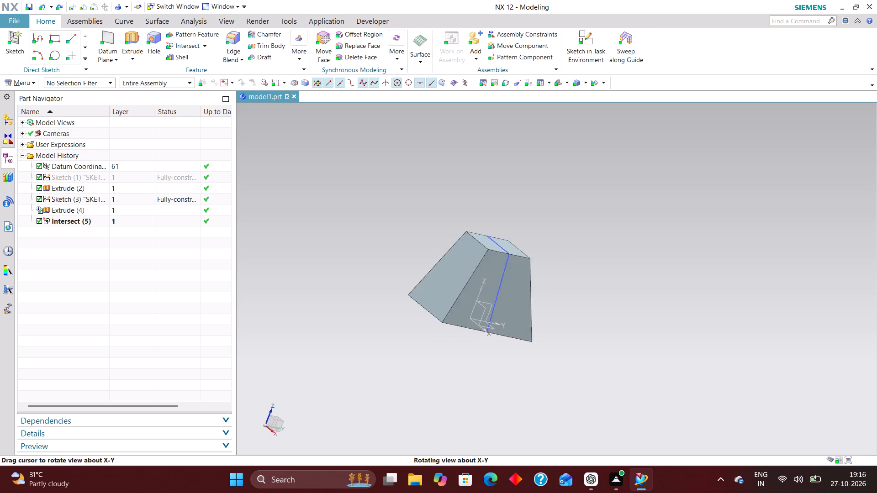
pyautogui.moveTo(662, 386); pyautogui.dragTo(653, 390, button='middle')
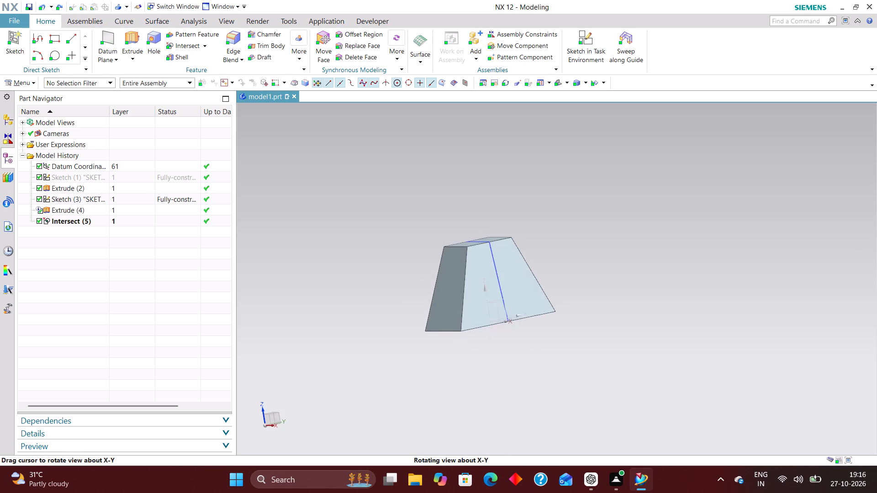
pyautogui.moveTo(653, 390); pyautogui.dragTo(649, 389, button='middle')
pyautogui.moveTo(493, 266); pyautogui.dragTo(499, 288, button='right')
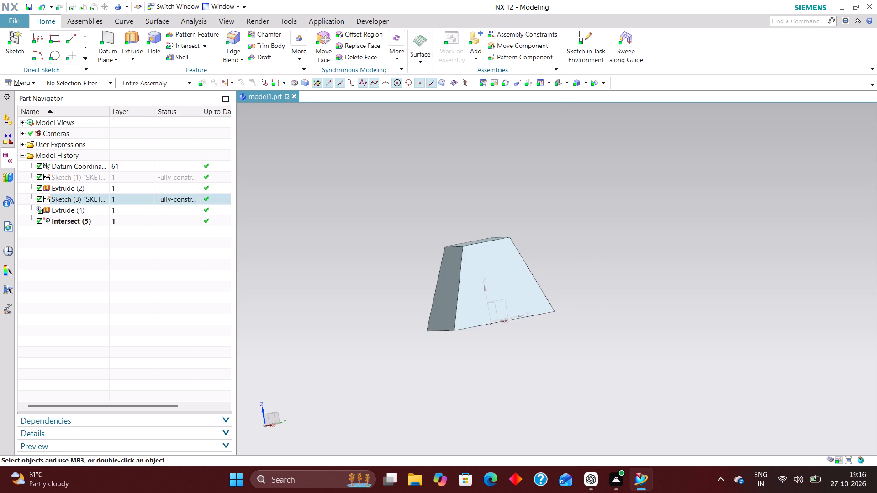
pyautogui.press('End')
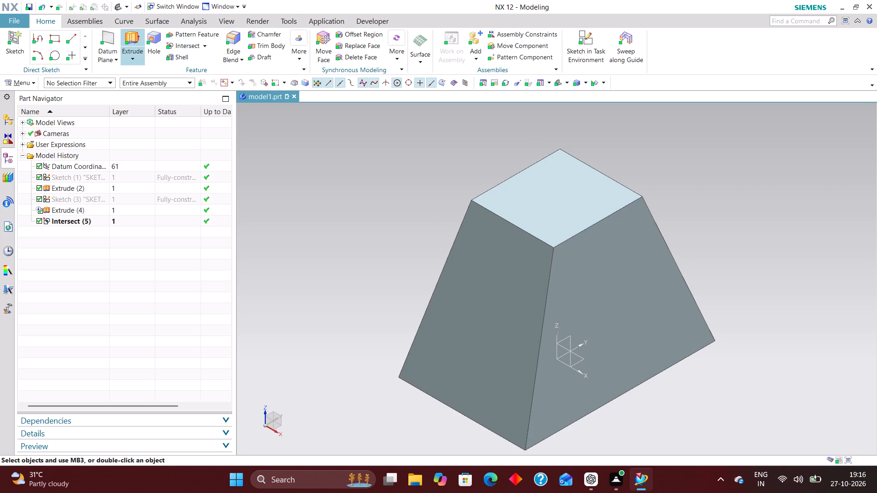
# Measure the distance across the block's top face along X with Simple Distance, and reset the measurement.
pyautogui.click(192, 20)
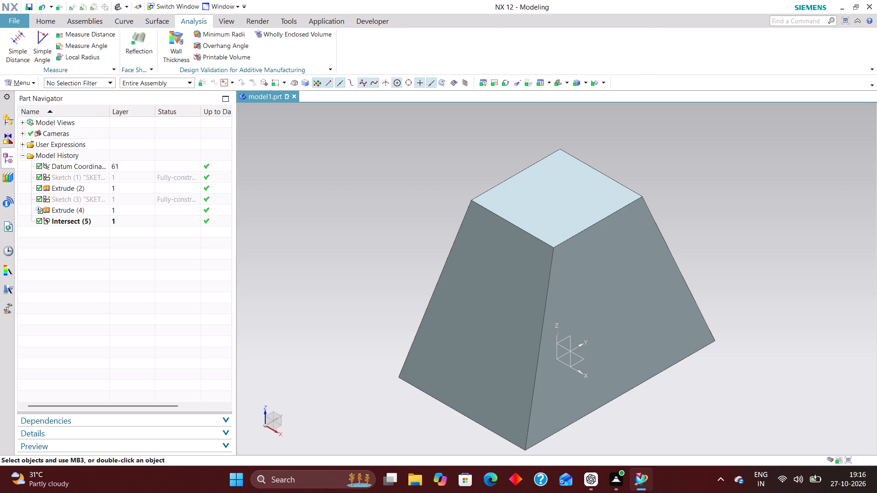
pyautogui.click(15, 42)
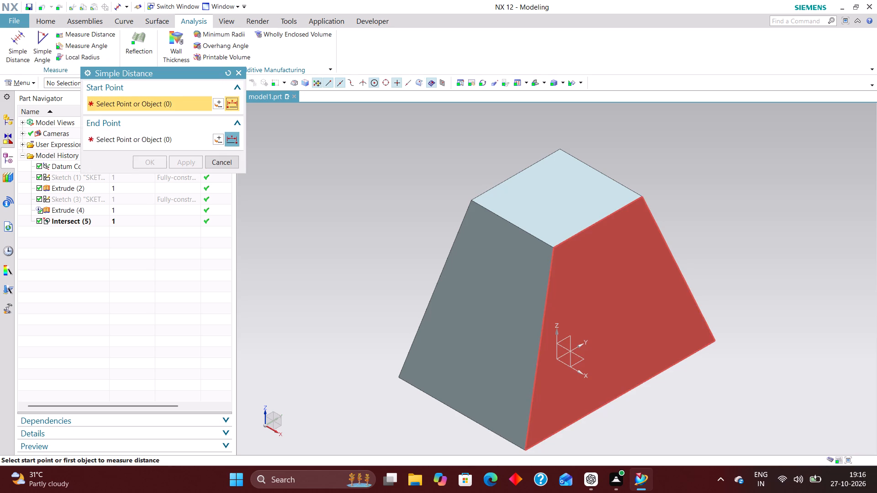
pyautogui.click(610, 219)
pyautogui.moveTo(557, 185); pyautogui.dragTo(616, 225, button='middle')
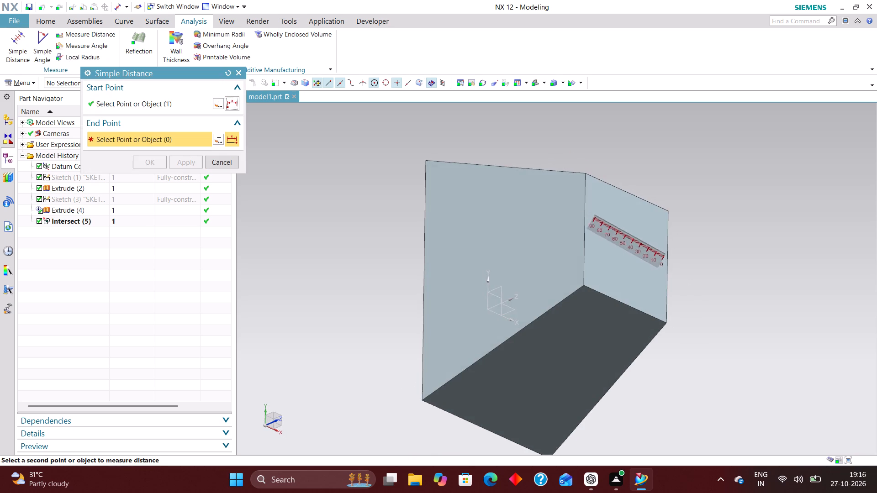
pyautogui.click(581, 210)
pyautogui.moveTo(724, 232); pyautogui.dragTo(710, 190, button='middle')
pyautogui.scroll(1, 712, 194)
pyautogui.click(225, 71)
pyautogui.scroll(-2, 485, 122)
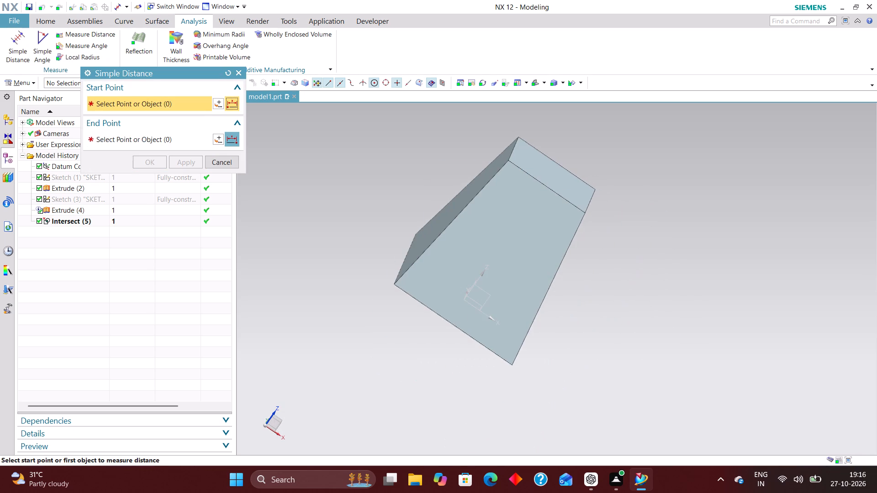
# Measure the distance from one X-side slanted face to the opposite slanted face near the base, and reset the measurement.
pyautogui.moveTo(568, 283); pyautogui.dragTo(537, 264, button='middle')
pyautogui.scroll(1, 540, 262)
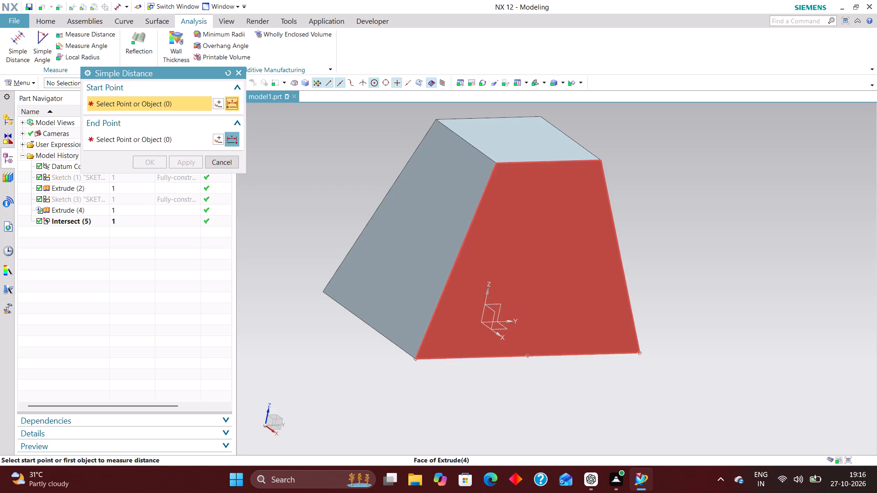
pyautogui.click(523, 354)
pyautogui.moveTo(522, 369); pyautogui.dragTo(609, 372, button='middle')
pyautogui.scroll(1, 608, 369)
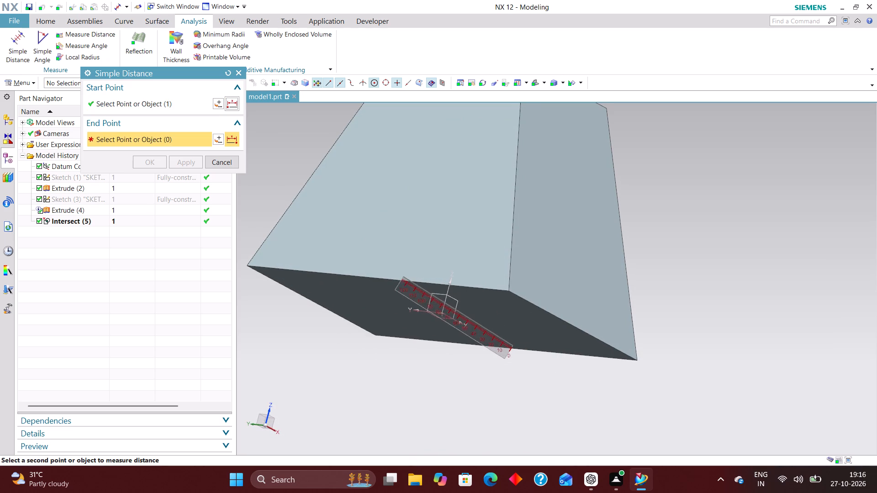
pyautogui.click(396, 277)
pyautogui.scroll(-3, 494, 283)
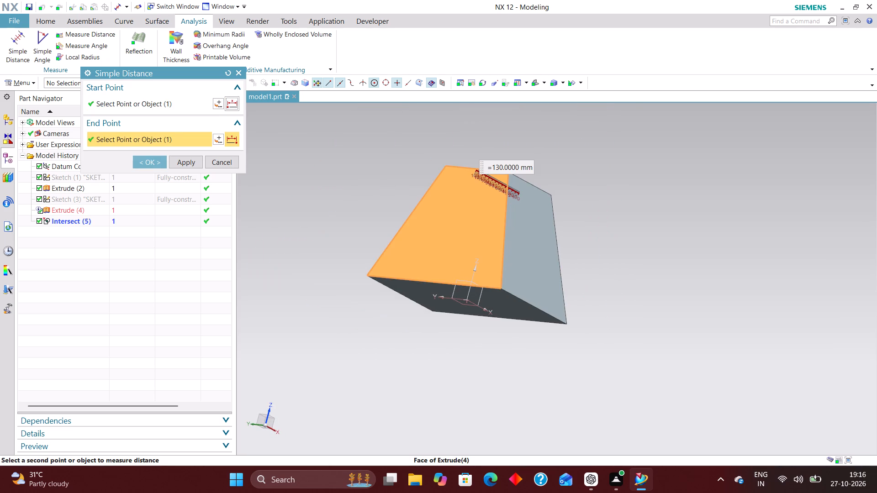
pyautogui.moveTo(626, 221); pyautogui.dragTo(612, 235, button='middle')
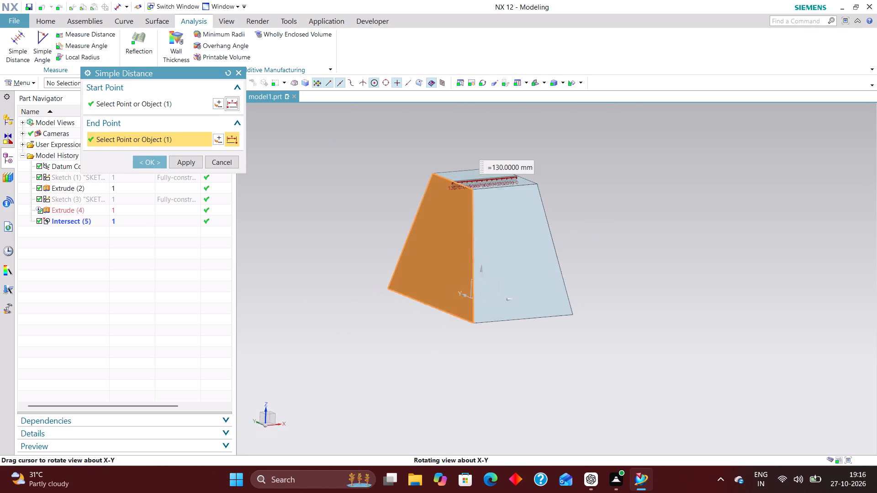
pyautogui.moveTo(612, 235); pyautogui.dragTo(596, 239, button='middle')
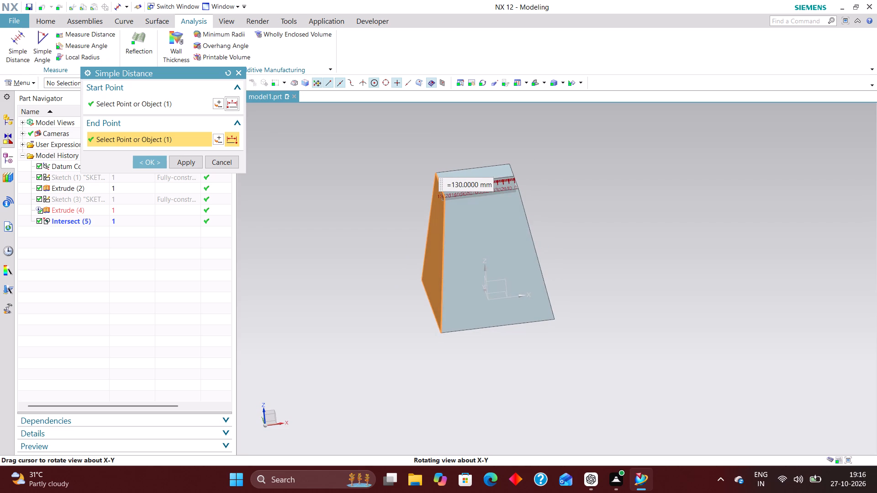
pyautogui.moveTo(596, 239); pyautogui.dragTo(595, 240, button='middle')
pyautogui.click(227, 71)
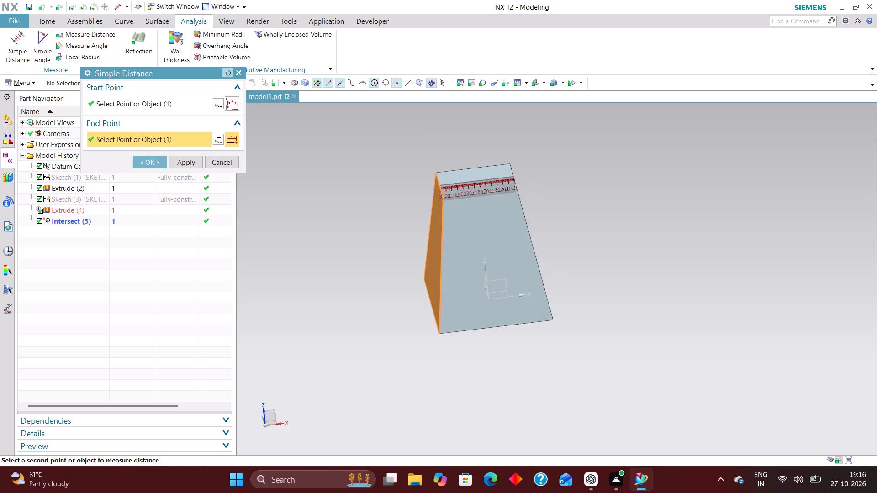
# Try to measure the base's width along X between two corners of its underside, and reset the measurement.
pyautogui.moveTo(548, 329); pyautogui.dragTo(523, 279, button='middle')
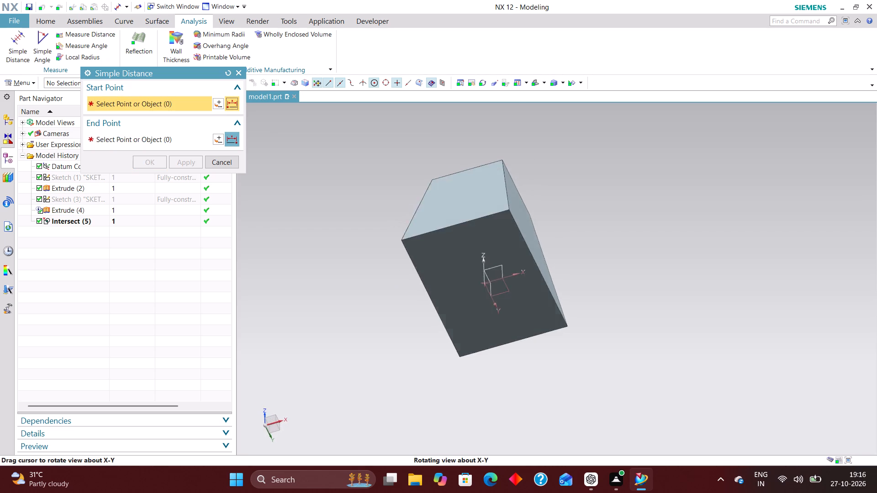
pyautogui.moveTo(523, 279); pyautogui.dragTo(527, 279, button='middle')
pyautogui.scroll(1, 527, 279)
pyautogui.click(518, 196)
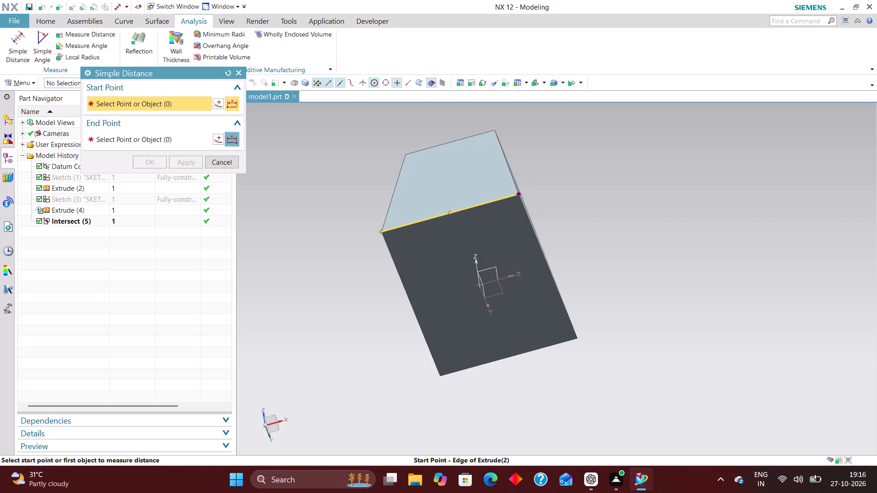
pyautogui.click(379, 233)
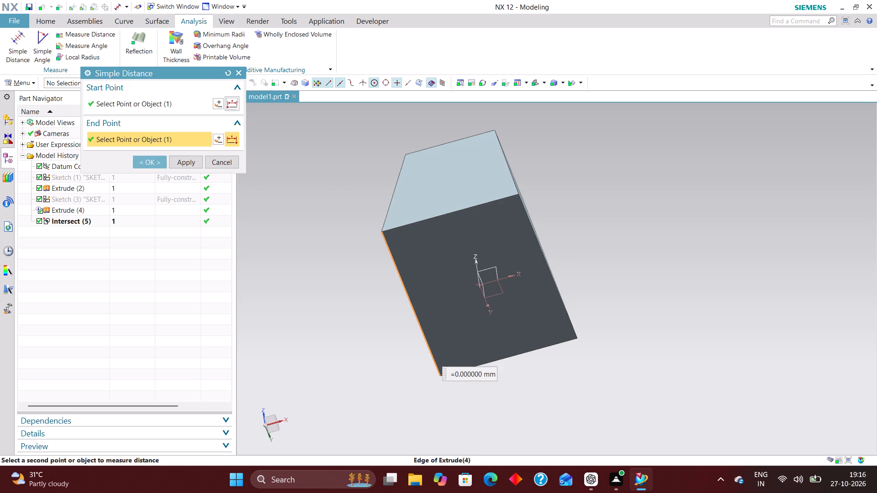
pyautogui.moveTo(354, 238); pyautogui.dragTo(362, 283, button='middle')
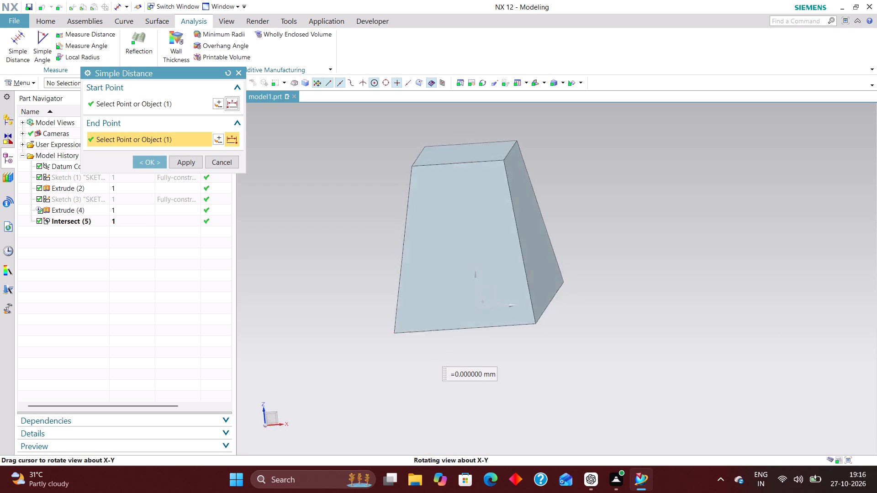
pyautogui.moveTo(362, 283); pyautogui.dragTo(366, 275, button='middle')
pyautogui.click(229, 75)
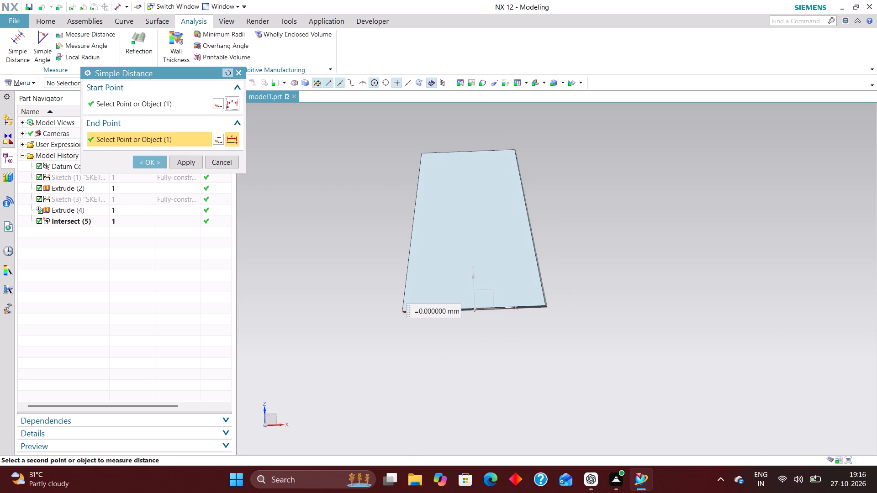
# Measure the base edge along X from one corner endpoint to the other, then reset and close Simple Distance.
pyautogui.click(545, 306)
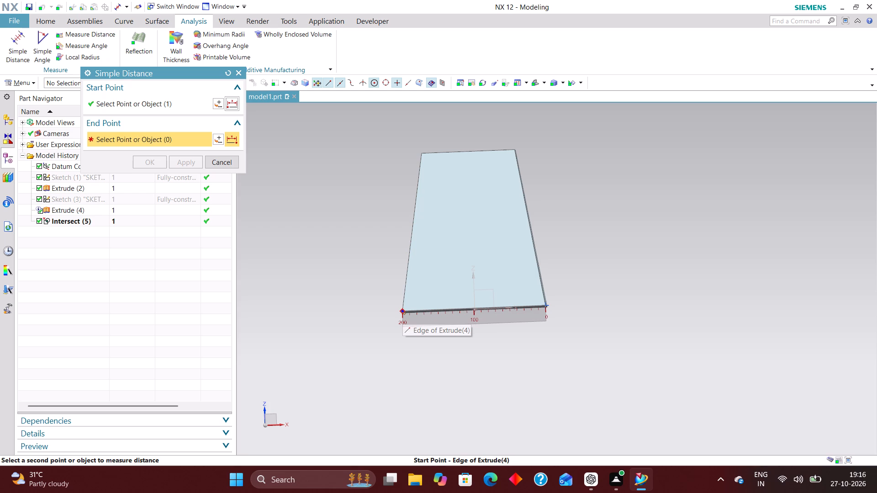
pyautogui.click(402, 312)
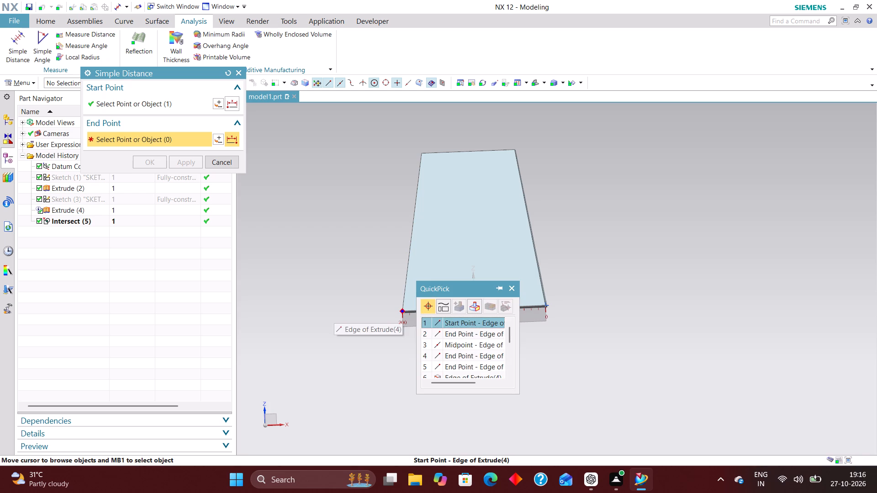
pyautogui.click(450, 321)
pyautogui.click(225, 73)
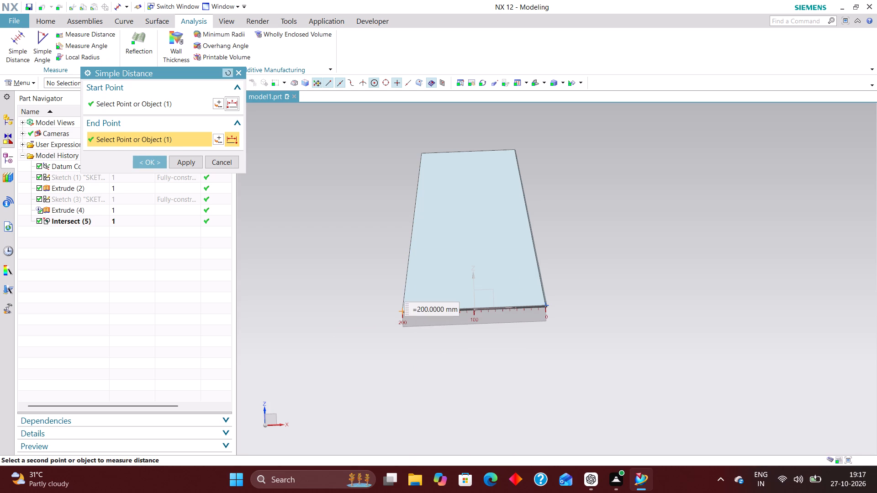
pyautogui.click(38, 19)
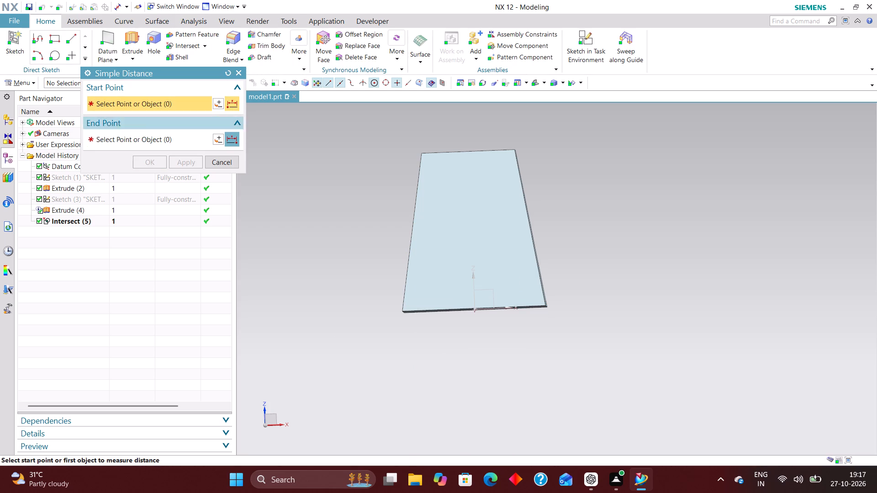
pyautogui.click(220, 163)
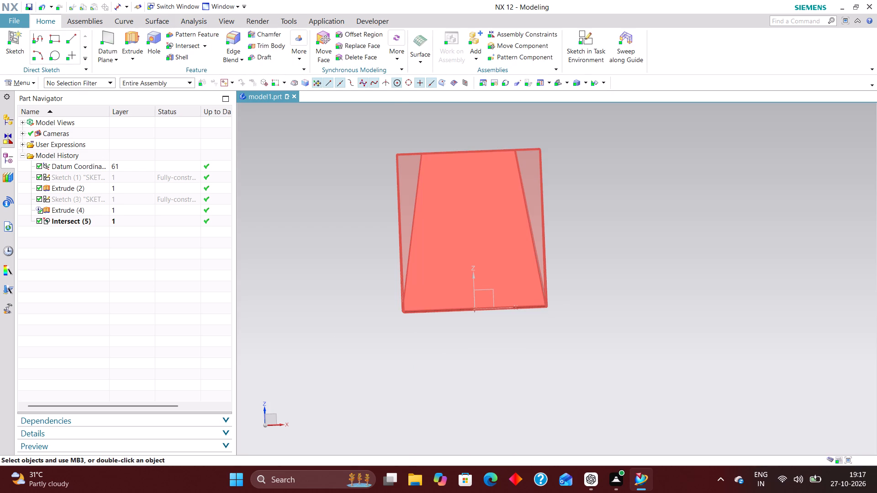
# Show the block in isometric view and create a task-environment sketch on the datum XY plane.
pyautogui.press('End')
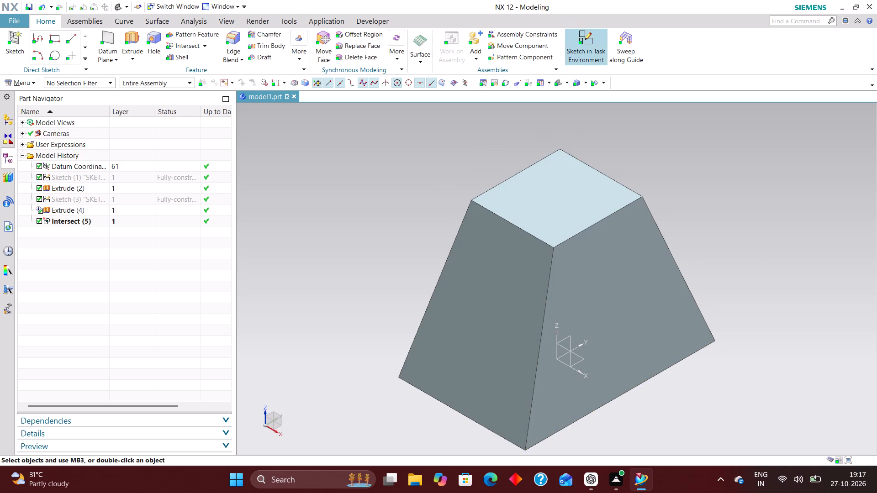
pyautogui.click(583, 35)
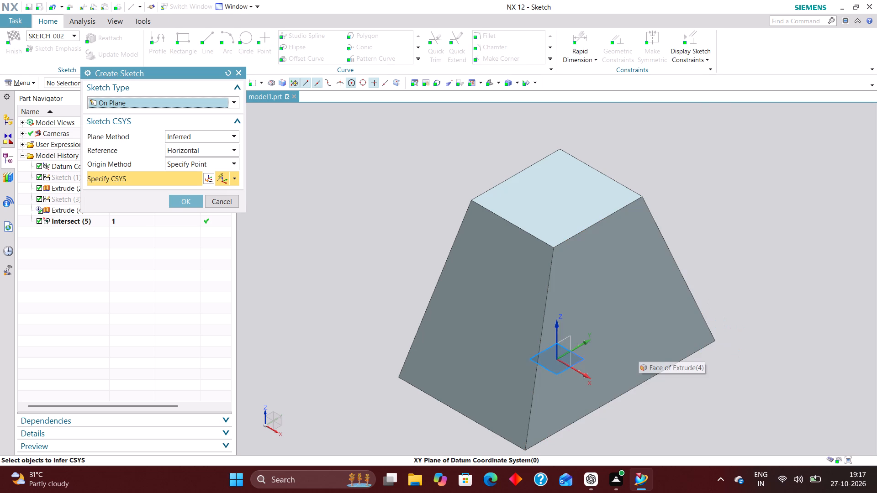
pyautogui.click(579, 362)
pyautogui.click(201, 200)
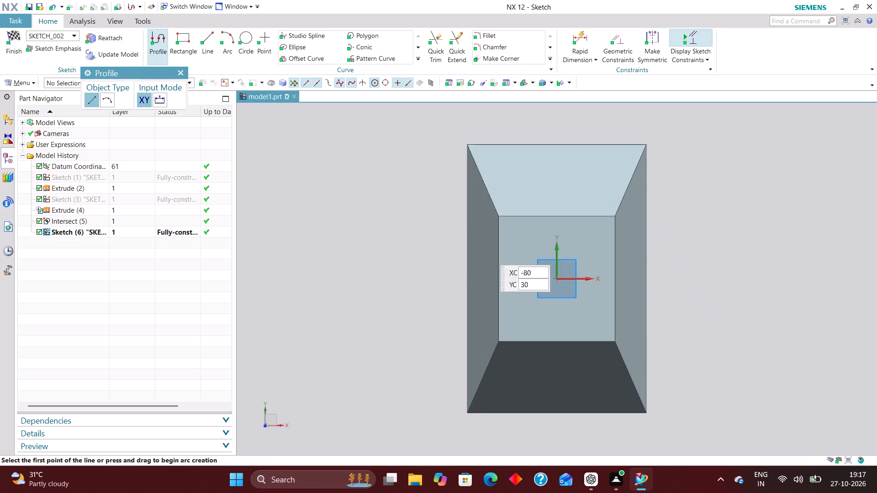
# Sketch an upright rectangle about 50 mm tall on the positive X side of the origin, crossing the X axis.
pyautogui.click(177, 37)
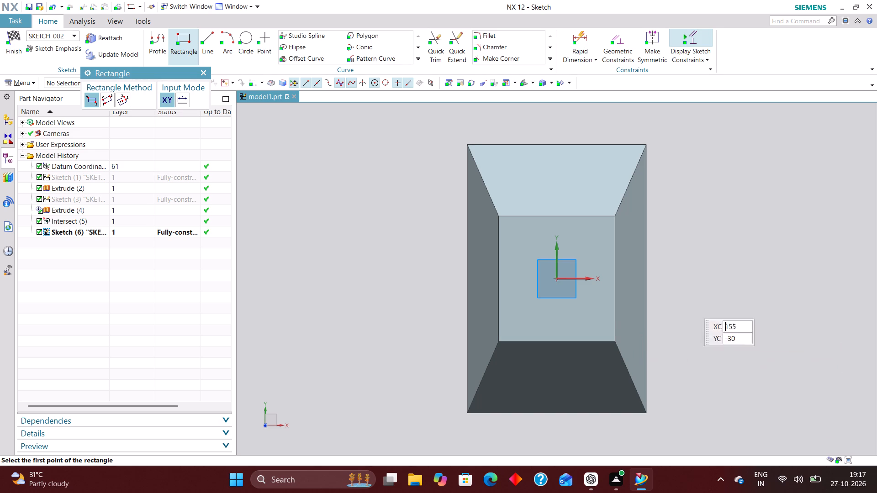
pyautogui.click(592, 253)
pyautogui.click(609, 297)
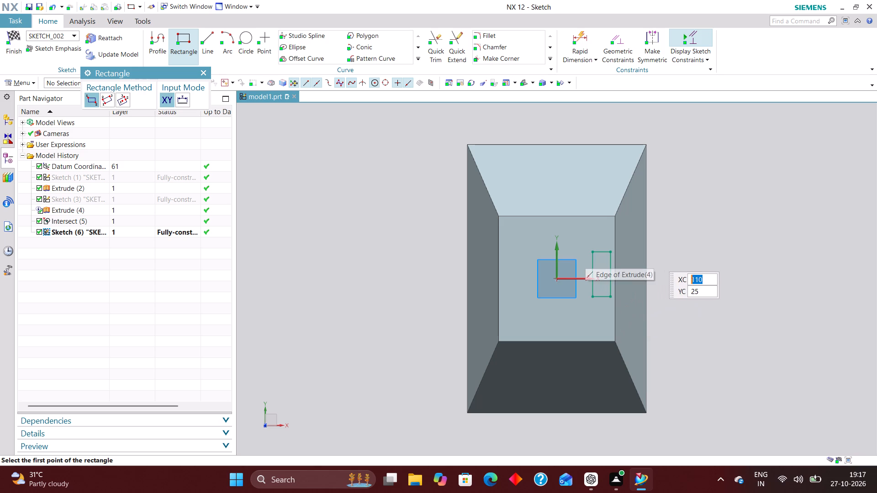
# Constrain the midpoint of the rectangle's vertical side nearest the origin to lie on the X axis.
pyautogui.click(621, 44)
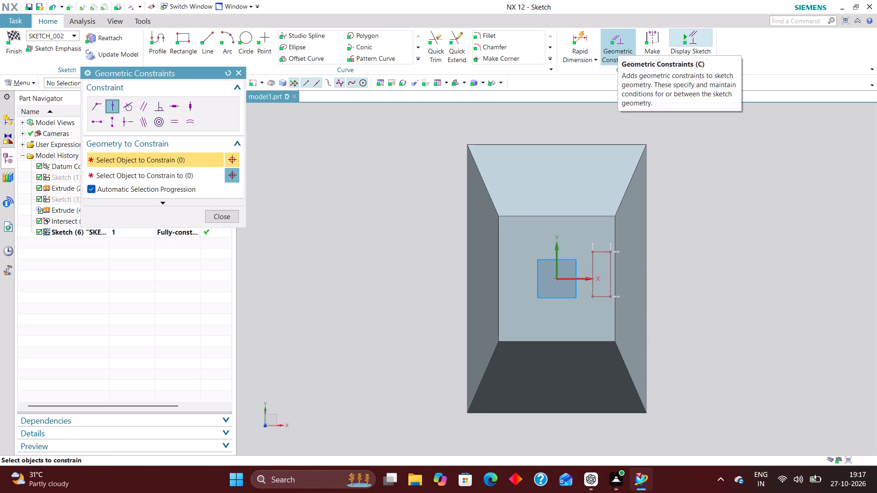
pyautogui.click(591, 272)
pyautogui.click(583, 280)
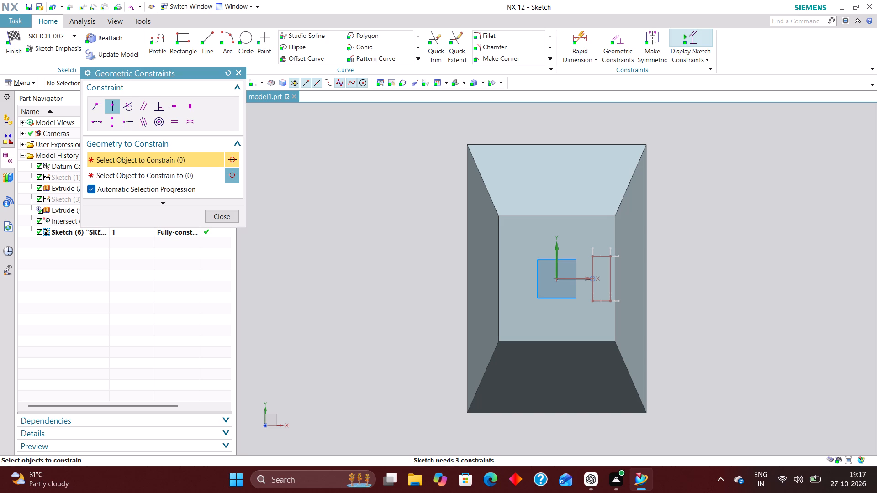
# Dimension the rectangle's outer vertical side with Rapid Dimension and set its length to 40 mm.
pyautogui.click(578, 30)
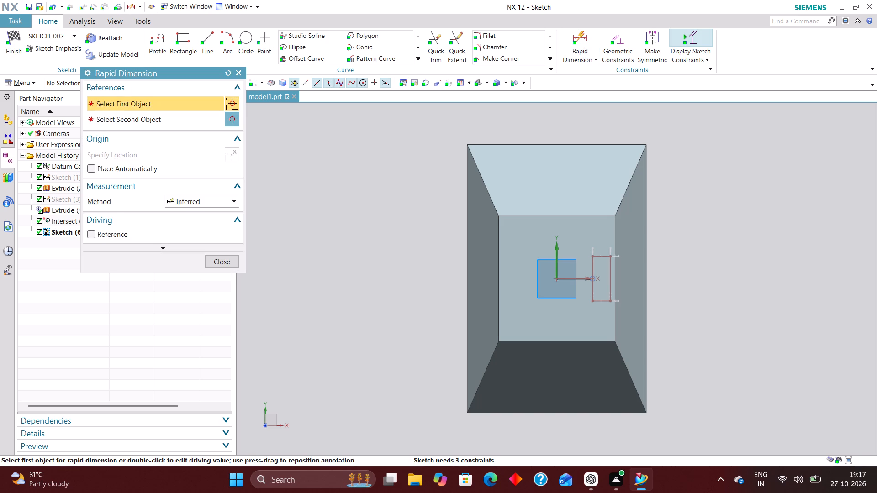
pyautogui.scroll(3, 609, 285)
pyautogui.click(611, 283)
pyautogui.click(728, 274)
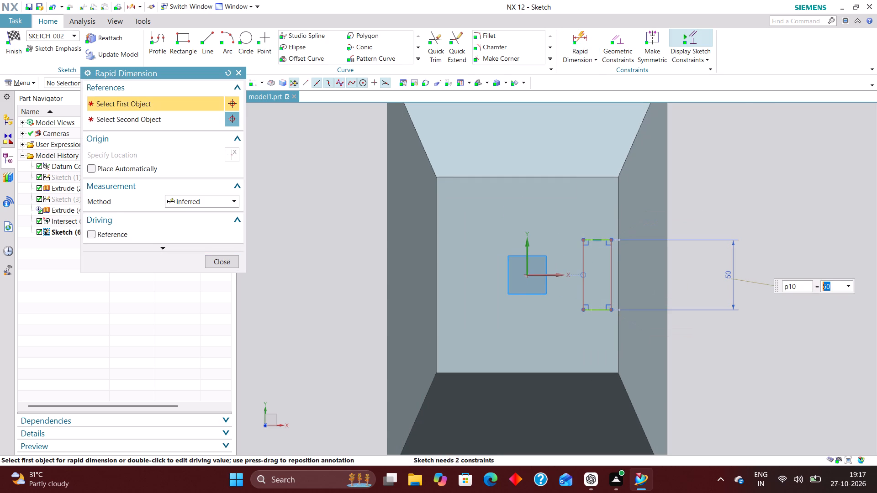
pyautogui.write('40')
pyautogui.press('Return')
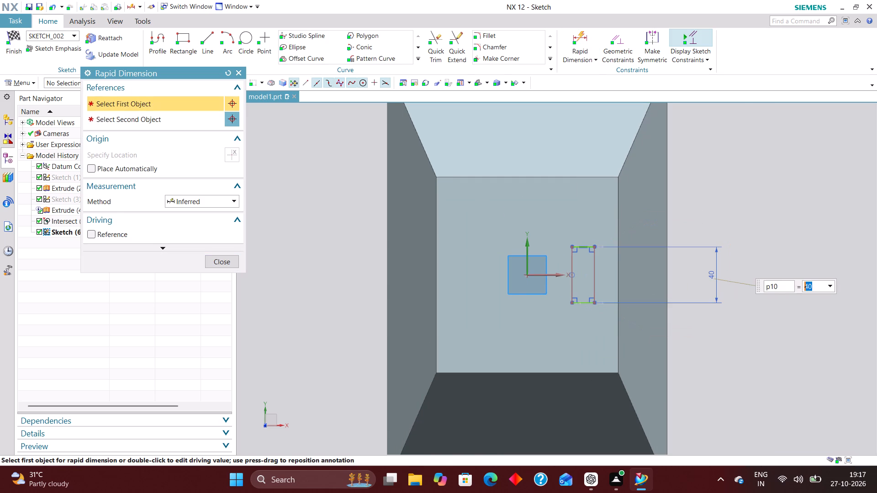
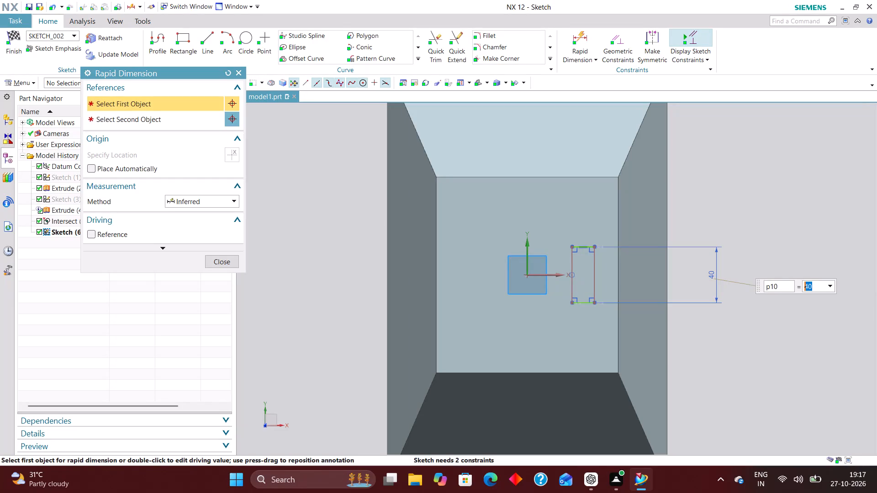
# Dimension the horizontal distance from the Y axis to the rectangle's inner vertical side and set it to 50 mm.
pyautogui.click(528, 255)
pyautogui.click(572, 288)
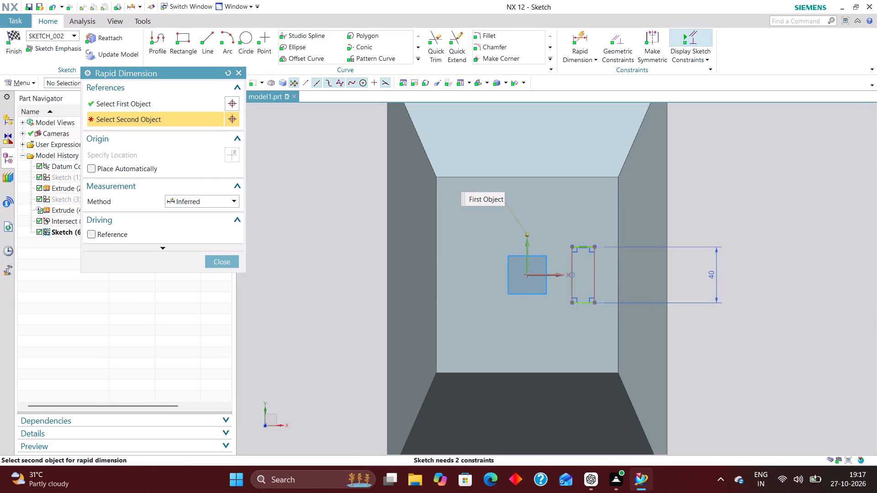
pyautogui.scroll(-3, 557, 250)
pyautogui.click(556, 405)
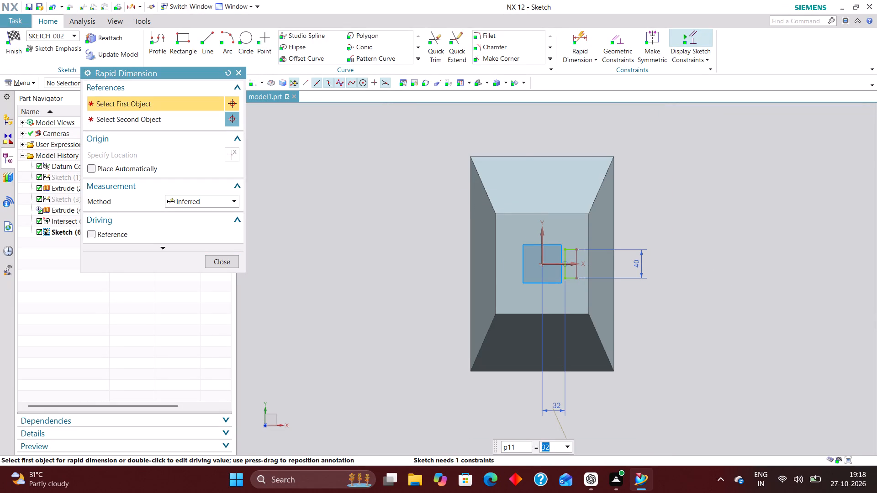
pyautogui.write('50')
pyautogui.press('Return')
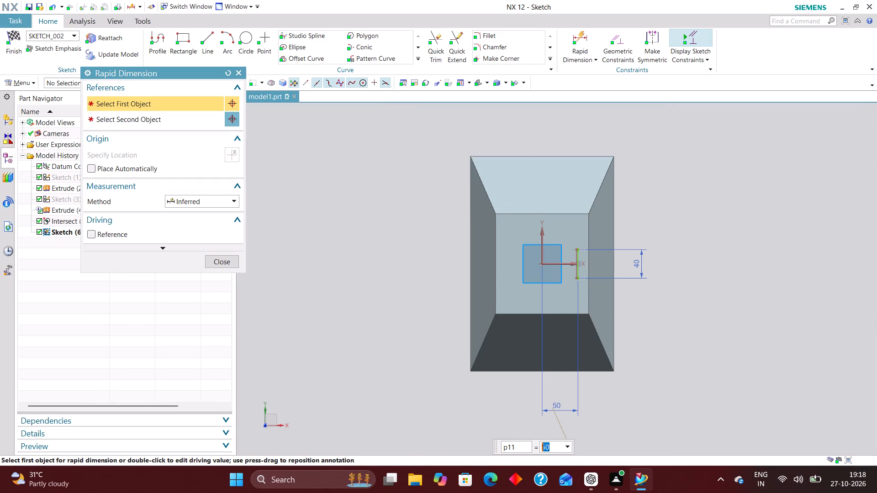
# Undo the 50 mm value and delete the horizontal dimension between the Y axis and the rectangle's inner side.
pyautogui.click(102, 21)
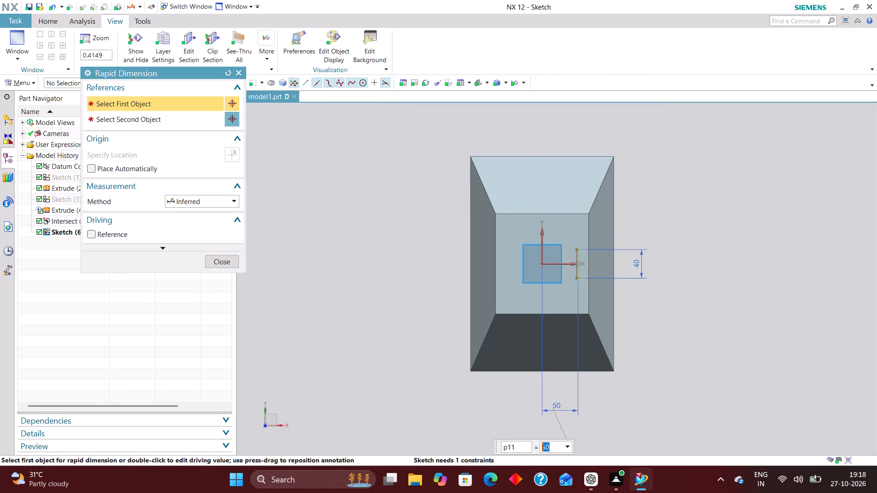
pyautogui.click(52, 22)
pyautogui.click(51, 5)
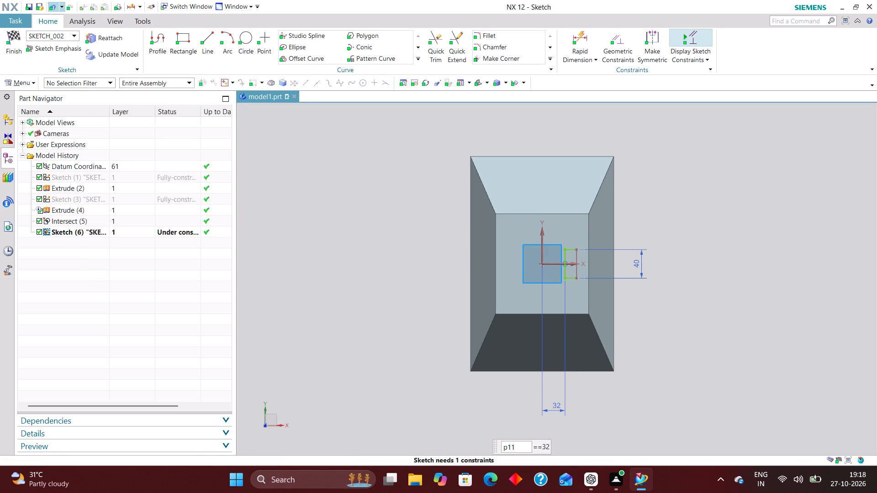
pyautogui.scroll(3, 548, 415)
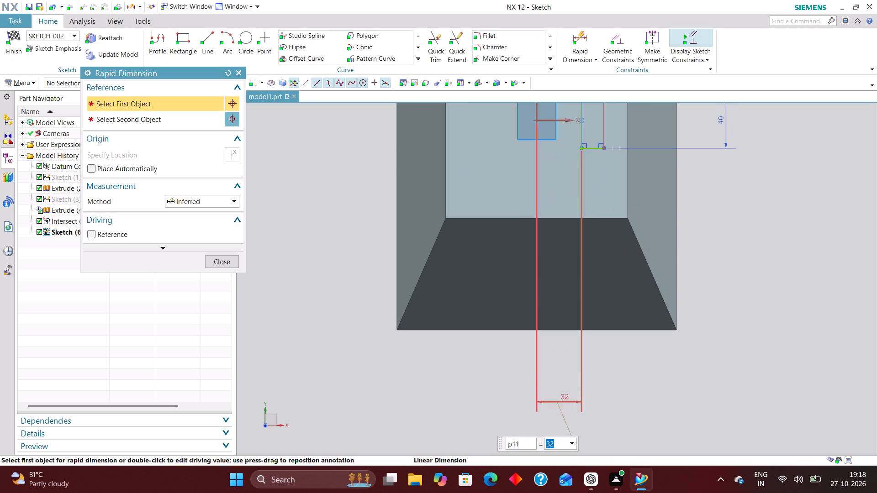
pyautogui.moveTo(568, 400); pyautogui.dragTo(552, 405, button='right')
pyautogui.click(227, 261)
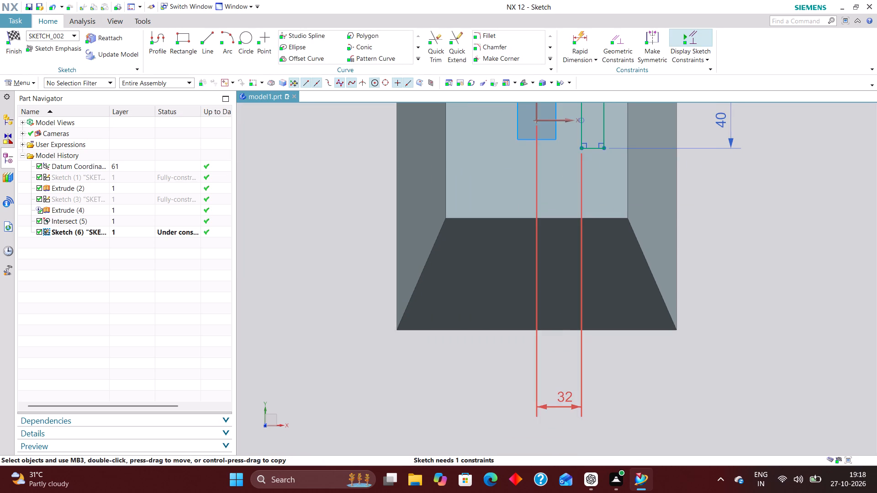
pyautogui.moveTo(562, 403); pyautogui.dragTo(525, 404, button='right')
# Dimension the distance from the Y axis to the rectangle's outer vertical side, trying 60 mm and settling on 65 mm.
pyautogui.click(576, 36)
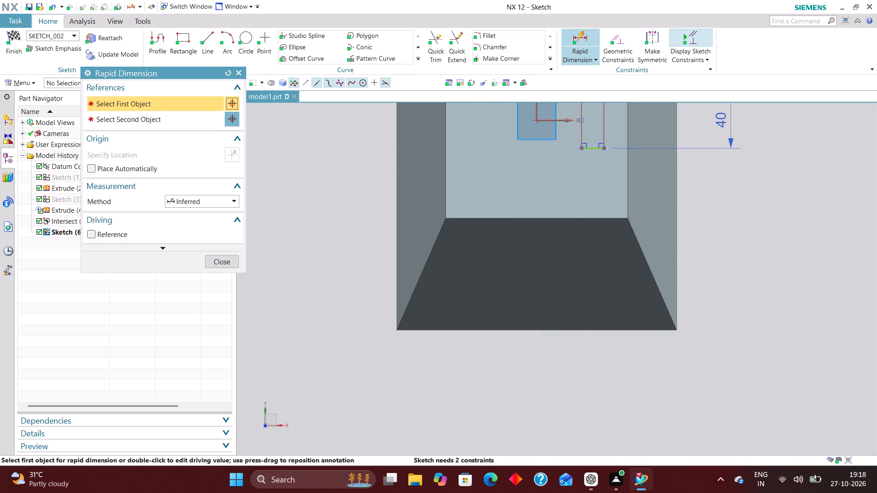
pyautogui.click(538, 111)
pyautogui.click(603, 129)
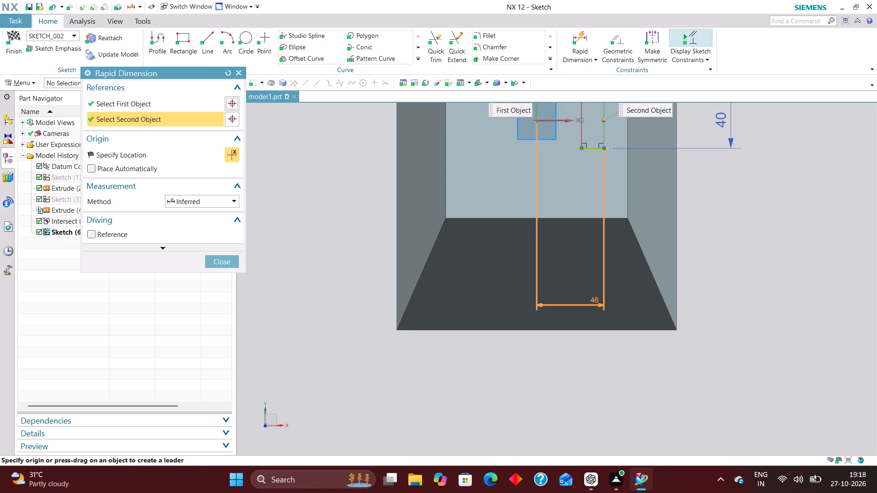
pyautogui.click(572, 367)
pyautogui.write('60')
pyautogui.press('Return')
pyautogui.write('65')
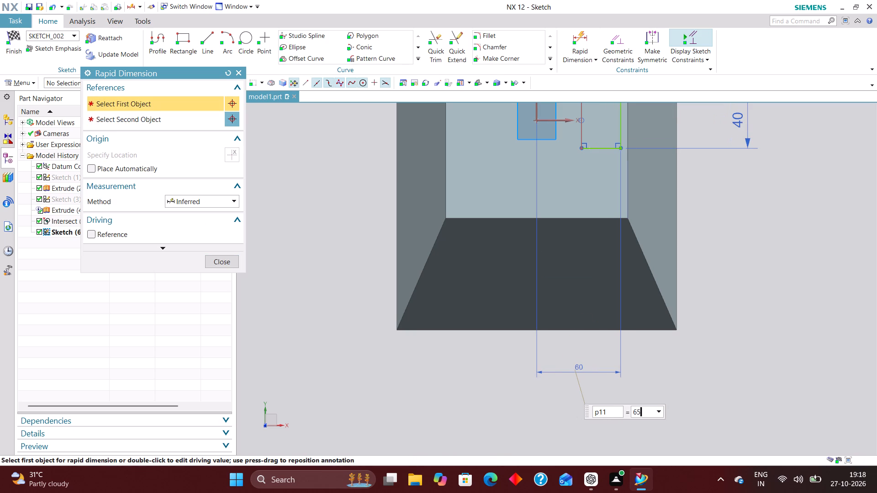
pyautogui.press('Return')
# Dimension the rectangle's lower horizontal side, set its length to 30 mm, and finish the sketch.
pyautogui.scroll(-2, 676, 369)
pyautogui.scroll(1, 676, 351)
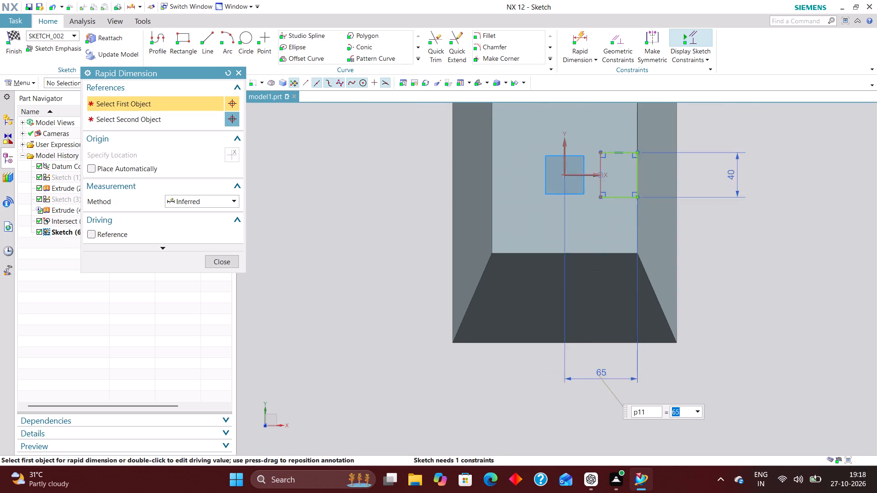
pyautogui.scroll(1, 676, 351)
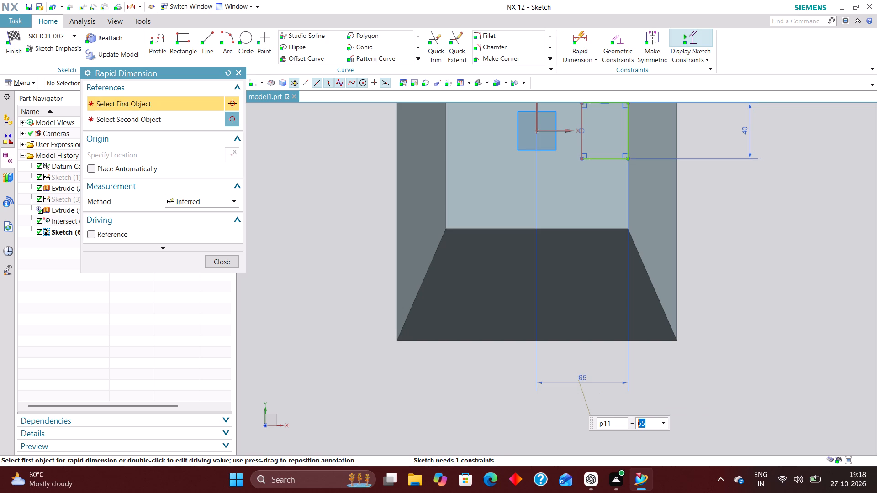
pyautogui.click(614, 159)
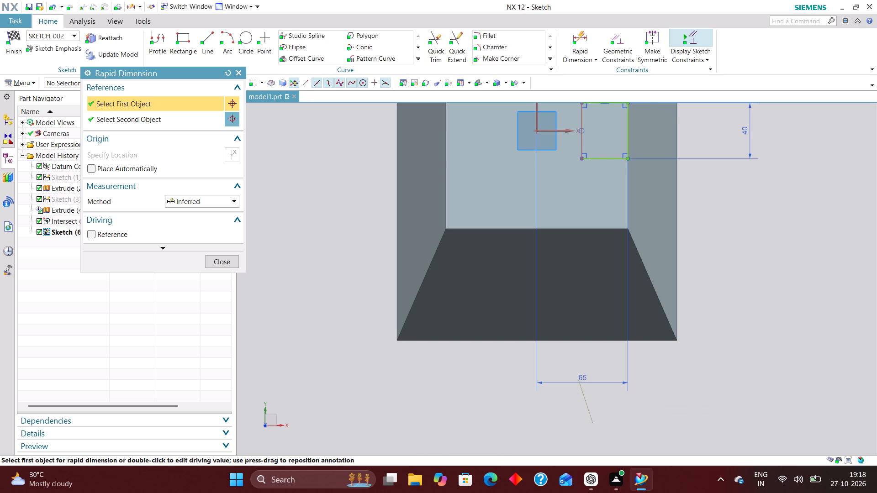
pyautogui.click(616, 361)
pyautogui.write('30')
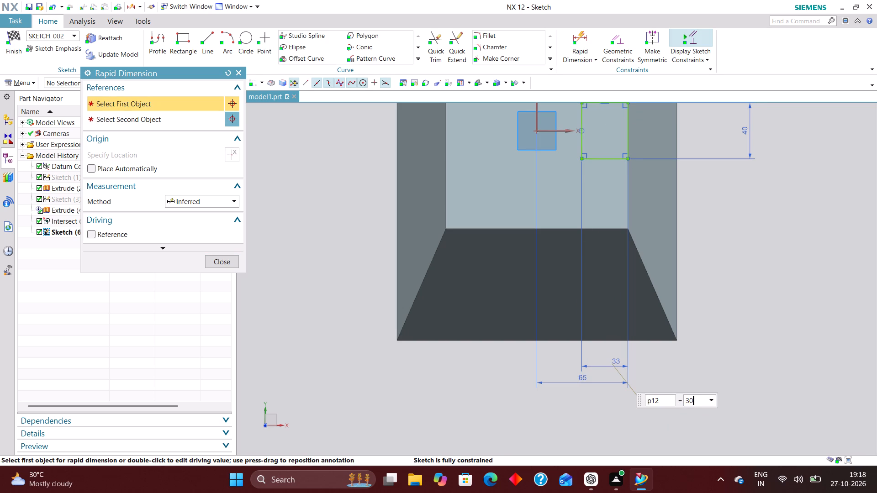
pyautogui.press('Return')
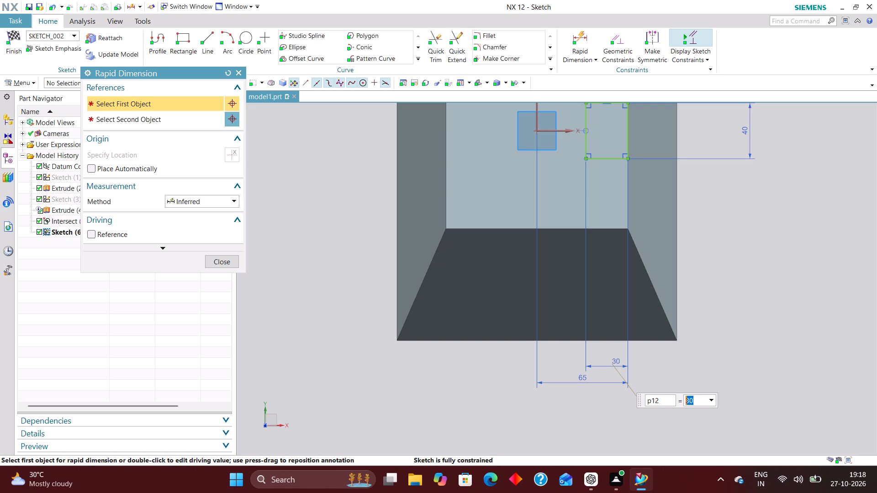
pyautogui.click(220, 263)
pyautogui.click(11, 41)
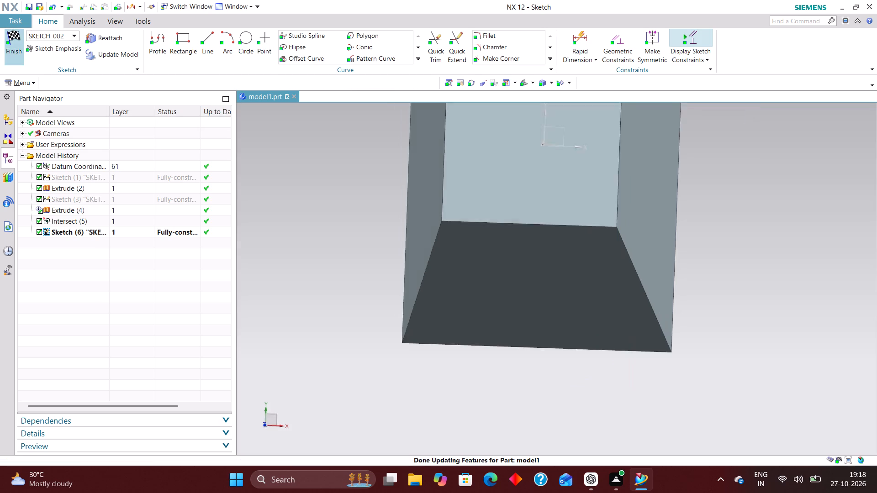
# Set up an Extrude of the rectangle sketch with Boolean None, moving its start limit up to 215 mm near the block's top.
pyautogui.click(126, 38)
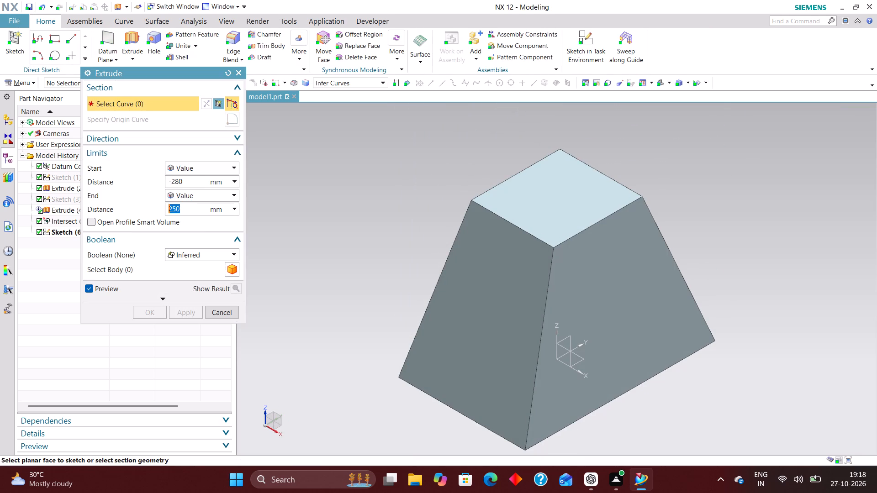
pyautogui.click(70, 231)
pyautogui.click(211, 252)
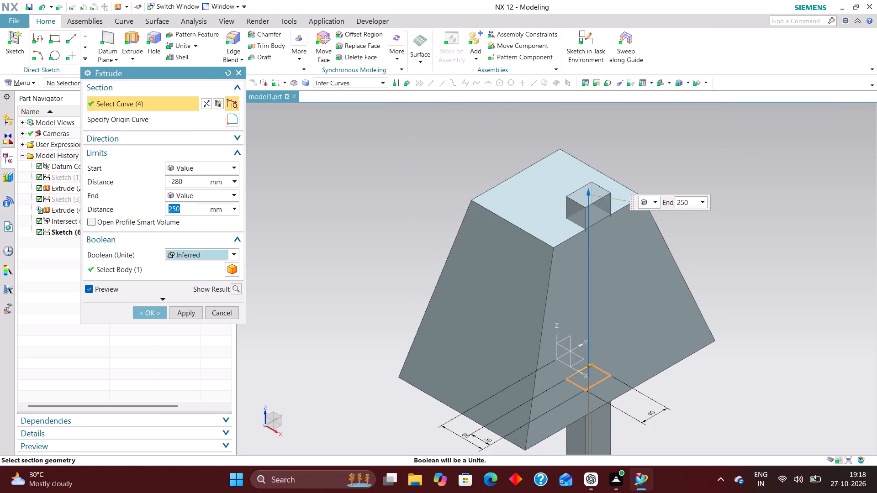
pyautogui.click(202, 267)
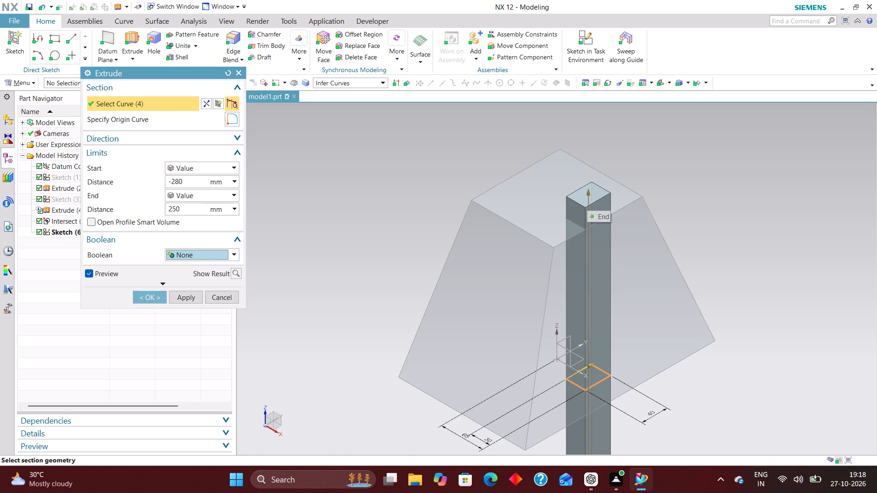
pyautogui.scroll(-3, 570, 219)
pyautogui.moveTo(698, 302); pyautogui.dragTo(662, 289, button='middle')
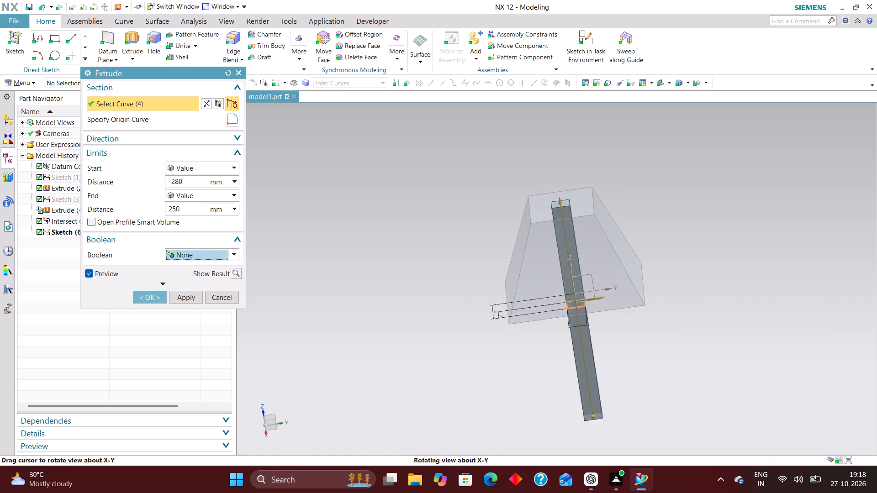
pyautogui.moveTo(662, 289); pyautogui.dragTo(664, 279, button='middle')
pyautogui.moveTo(720, 233); pyautogui.dragTo(561, 230, button='right')
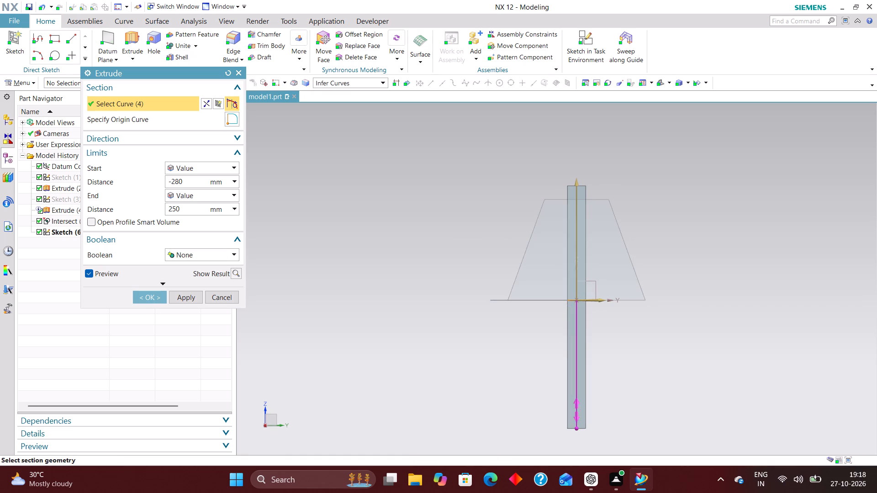
pyautogui.moveTo(576, 429); pyautogui.dragTo(584, 202)
pyautogui.scroll(-1, 670, 248)
pyautogui.scroll(1, 618, 201)
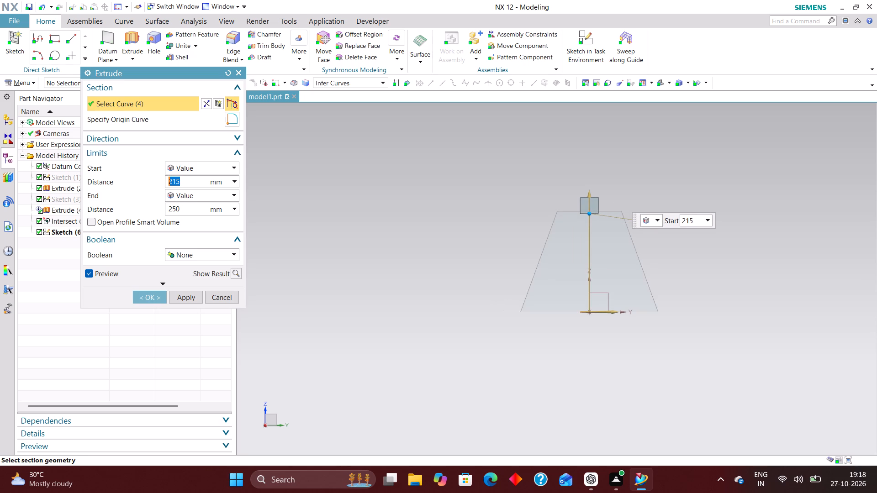
# Set the extrusion's end distance to 220 mm and its start distance to 220-30 mm, and create the body.
pyautogui.moveTo(182, 209); pyautogui.dragTo(142, 212)
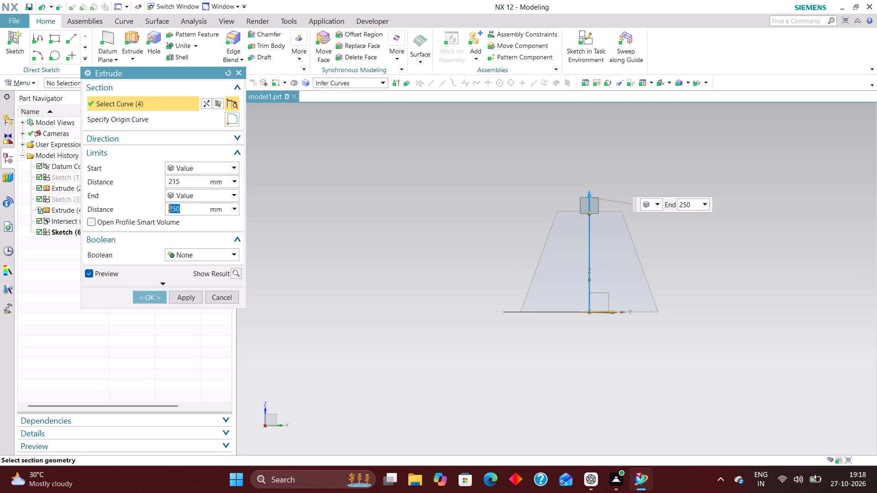
pyautogui.write('220.')
pyautogui.press('Return')
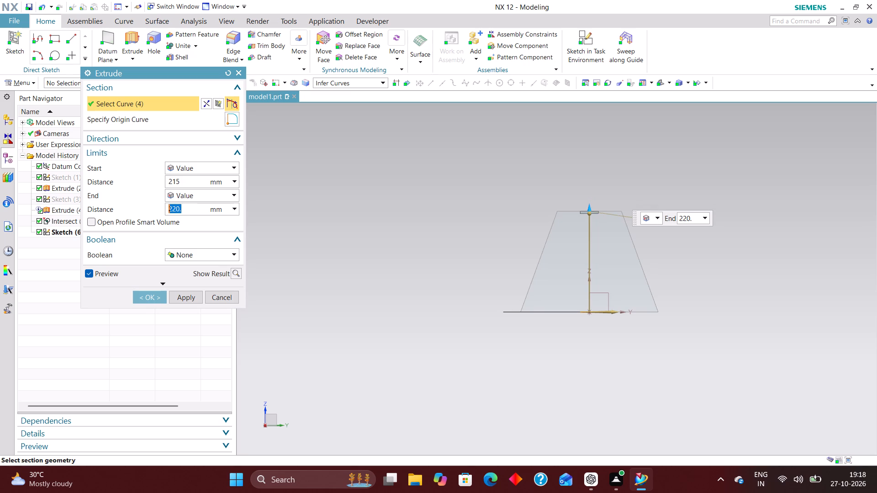
pyautogui.moveTo(183, 181); pyautogui.dragTo(92, 180)
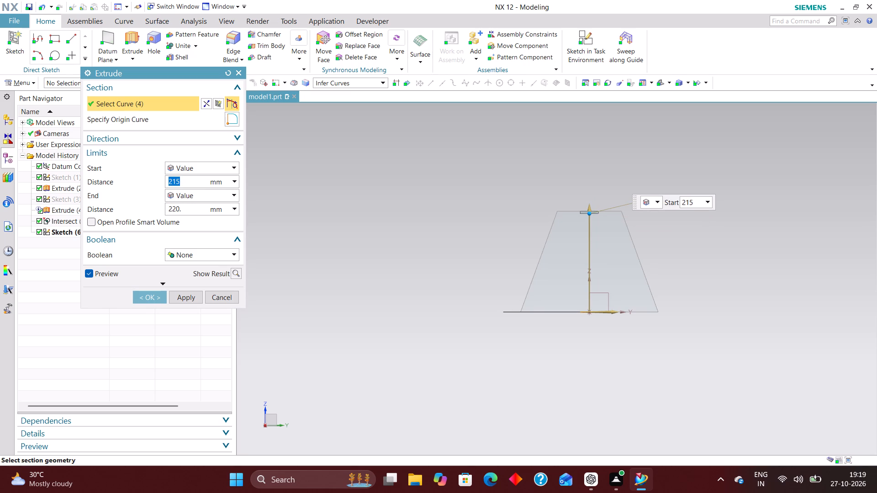
pyautogui.write('22')
pyautogui.write('0-30')
pyautogui.press('Return')
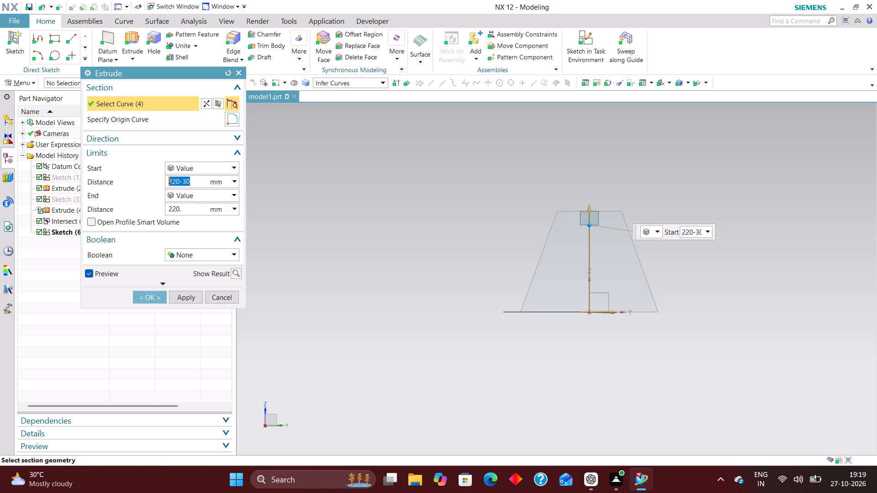
pyautogui.click(148, 298)
# Edit the small rectangular extrusion so its end limit extends above the block's top face to 265 mm.
pyautogui.moveTo(640, 186); pyautogui.dragTo(649, 209, button='middle')
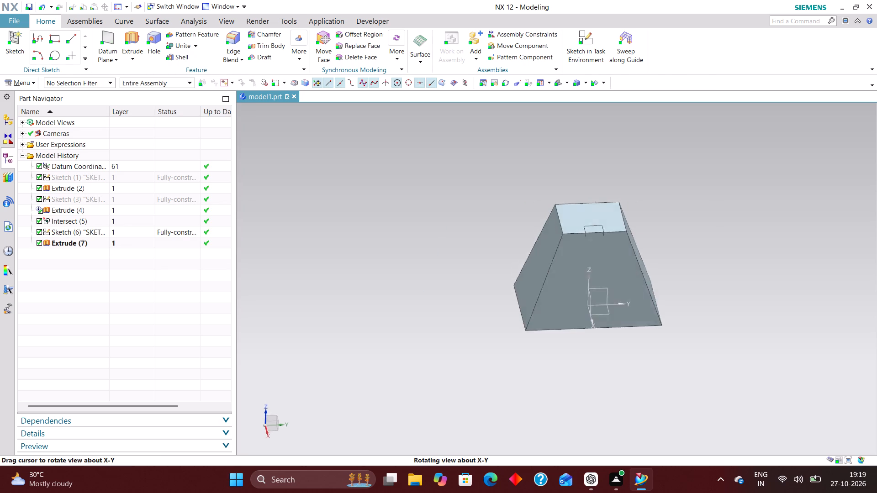
pyautogui.moveTo(649, 209); pyautogui.dragTo(645, 201, button='middle')
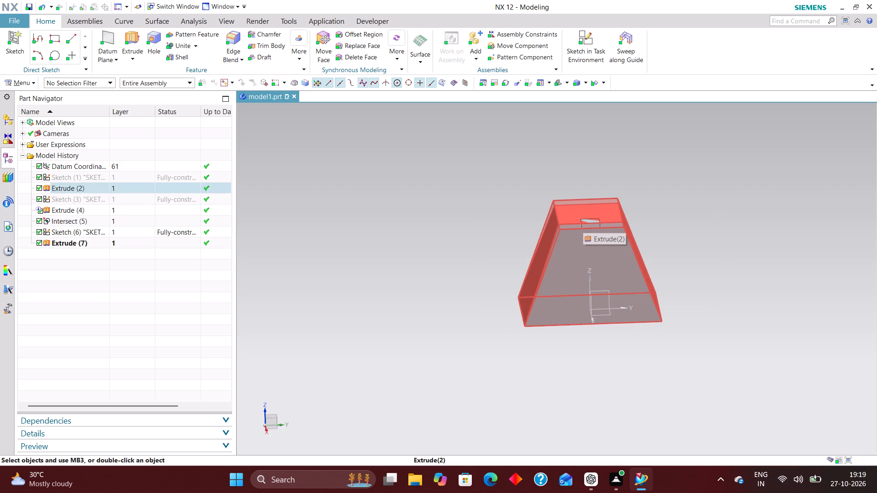
pyautogui.click(111, 241)
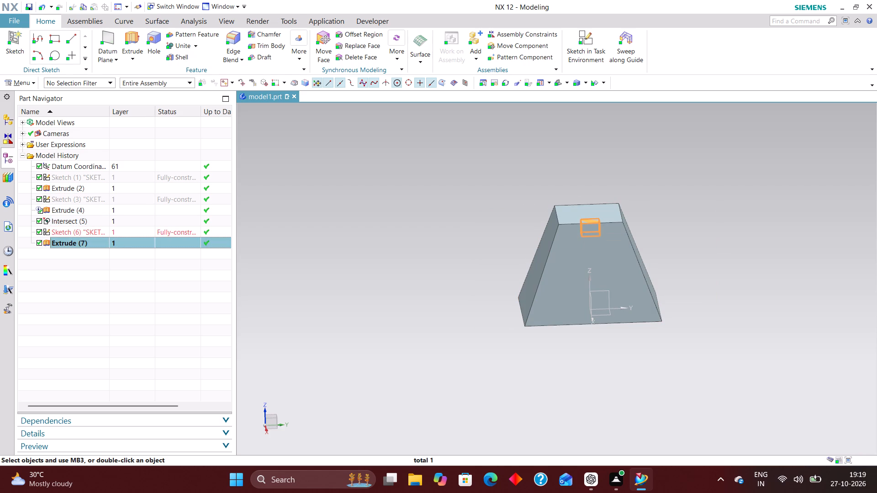
pyautogui.rightClick(102, 241)
pyautogui.click(170, 47)
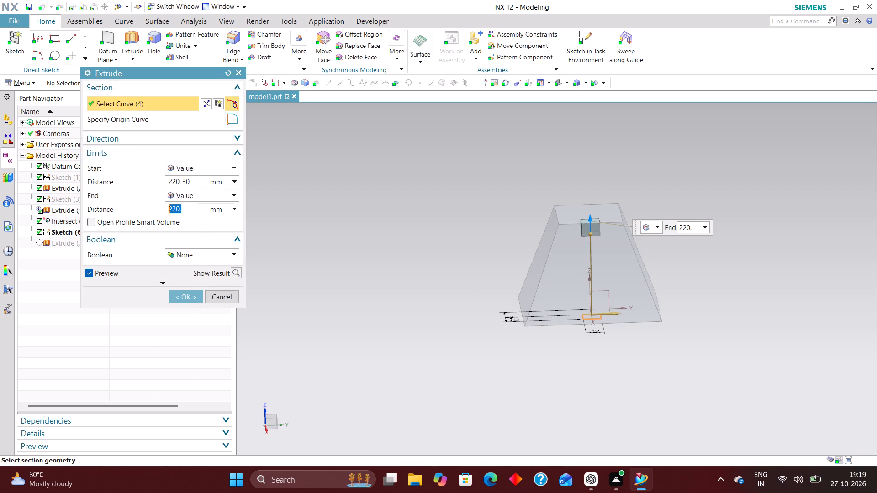
pyautogui.moveTo(588, 219); pyautogui.dragTo(590, 200)
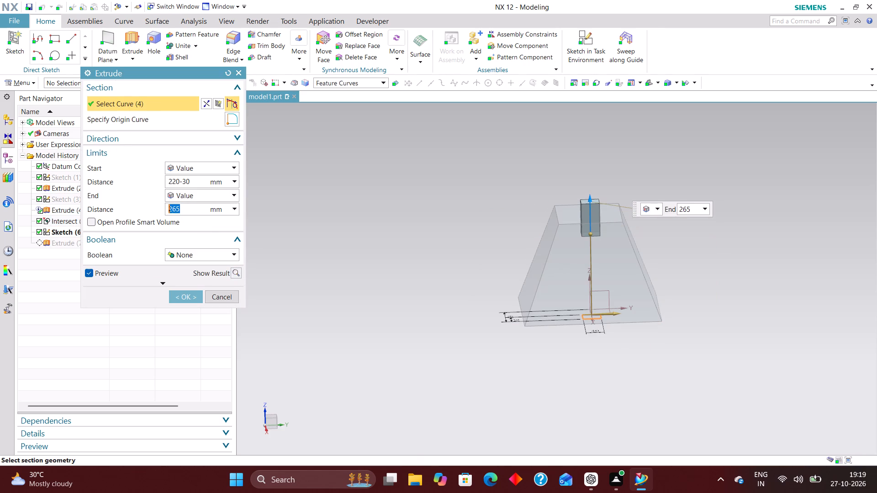
pyautogui.click(184, 294)
pyautogui.moveTo(403, 215); pyautogui.dragTo(405, 210, button='middle')
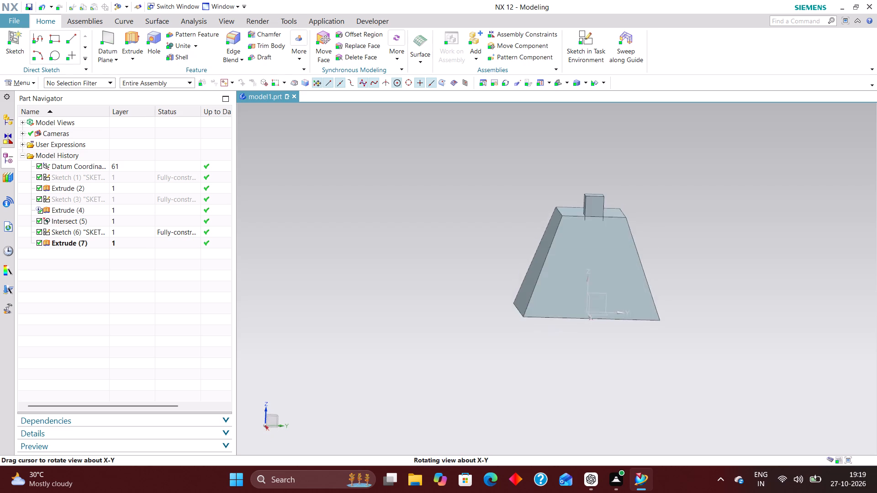
# Reopen the small rectangular extrusion's parameters for review, keep them as they are, and examine it on the block's top face.
pyautogui.moveTo(405, 210); pyautogui.dragTo(405, 209, button='middle')
pyautogui.scroll(1, 405, 209)
pyautogui.click(87, 239)
pyautogui.rightClick(90, 239)
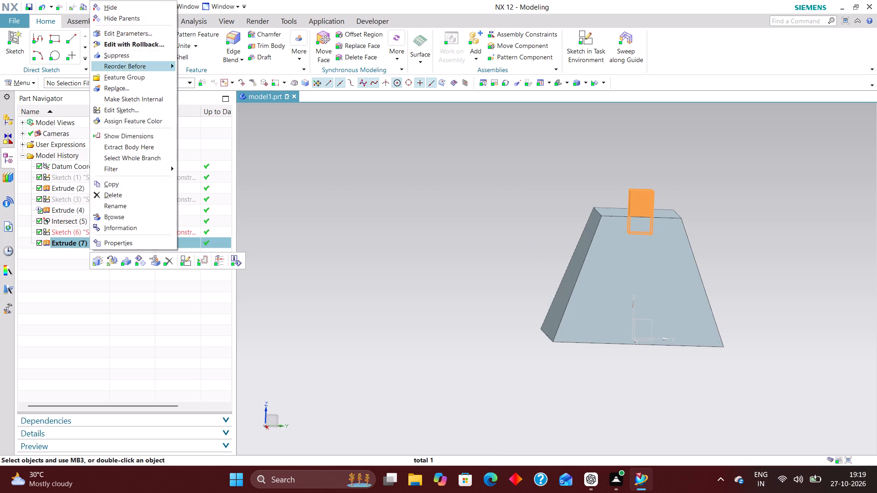
pyautogui.click(150, 44)
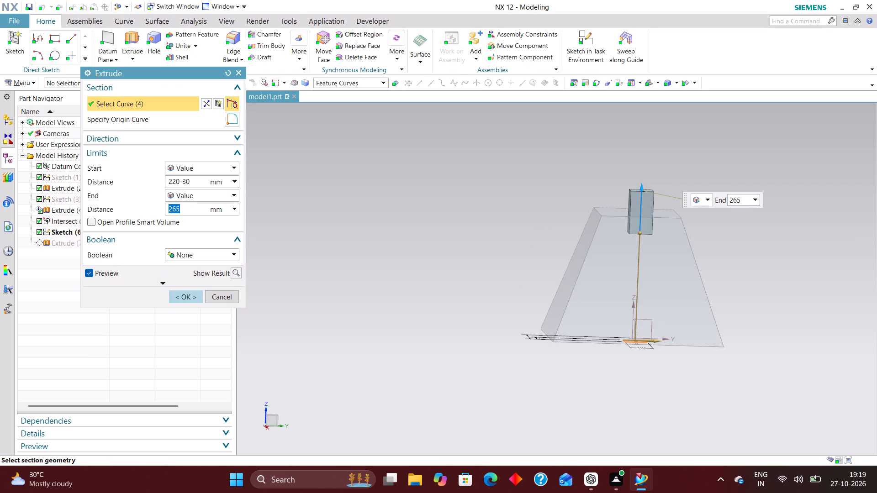
pyautogui.click(191, 296)
pyautogui.moveTo(402, 200); pyautogui.dragTo(381, 202, button='middle')
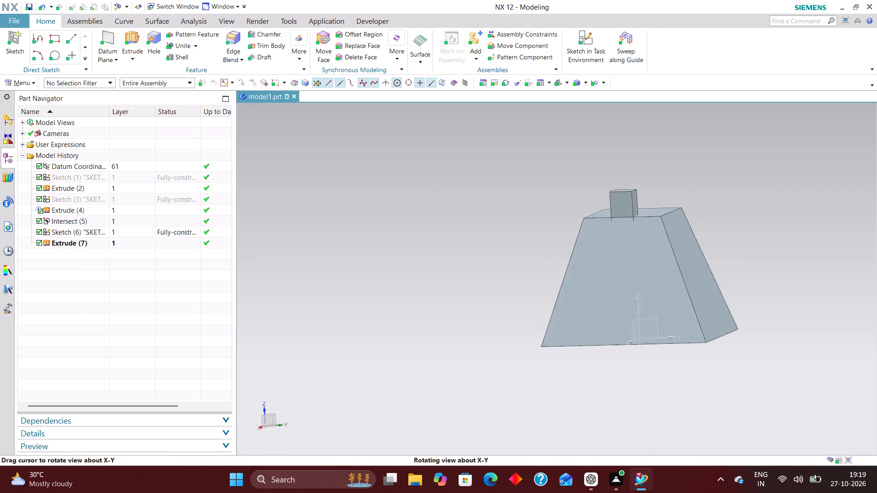
pyautogui.moveTo(381, 202); pyautogui.dragTo(386, 204, button='middle')
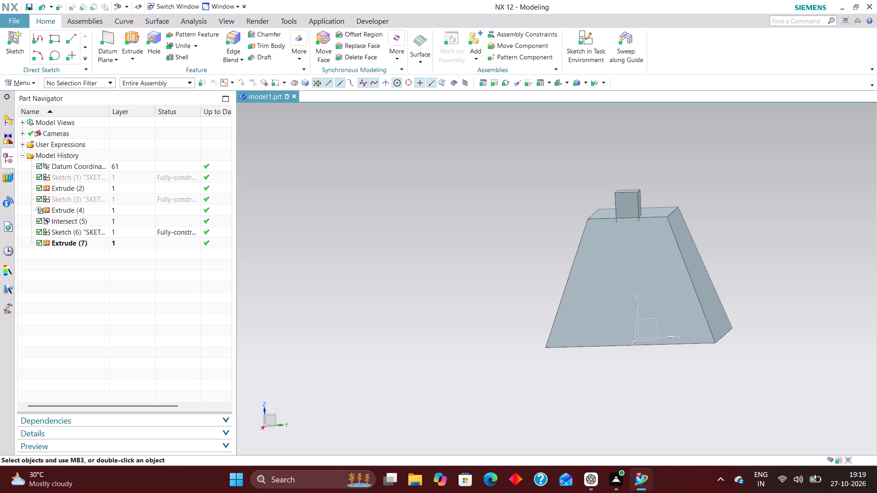
pyautogui.scroll(-2, 498, 300)
pyautogui.moveTo(496, 226); pyautogui.dragTo(506, 254, button='middle')
pyautogui.scroll(3, 602, 266)
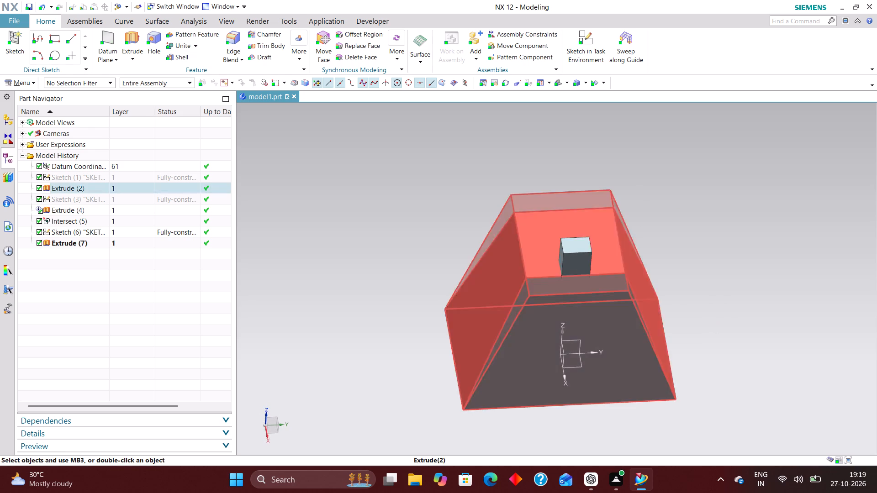
pyautogui.moveTo(672, 218); pyautogui.dragTo(670, 227, button='middle')
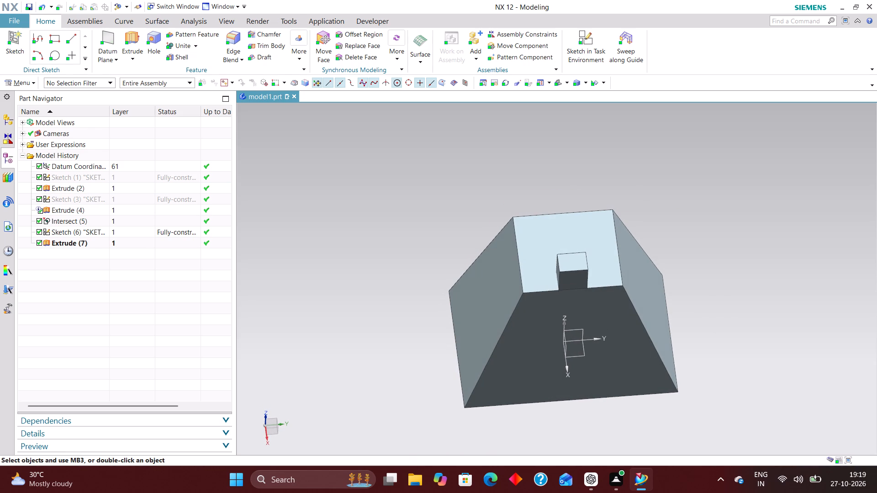
# Set up a Pattern Feature with linear layout along the reversed X direction and a pitch distance of 100 mm.
pyautogui.click(198, 44)
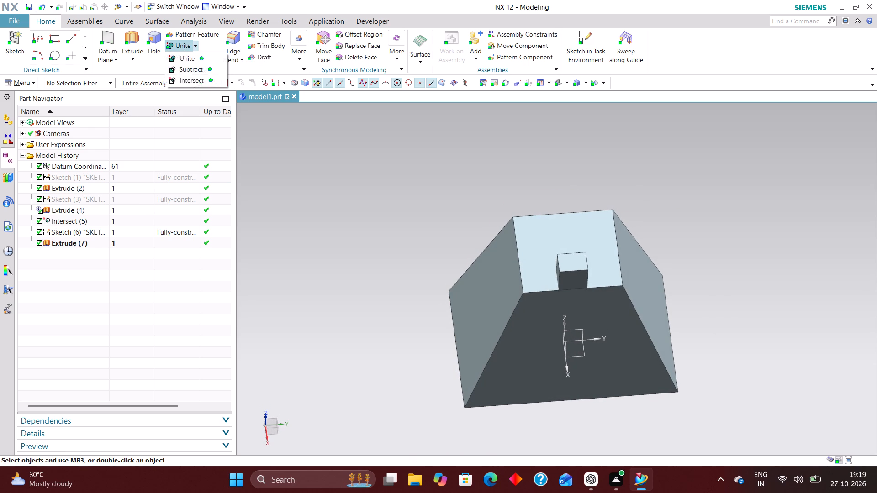
pyautogui.click(197, 43)
pyautogui.click(209, 29)
pyautogui.click(208, 31)
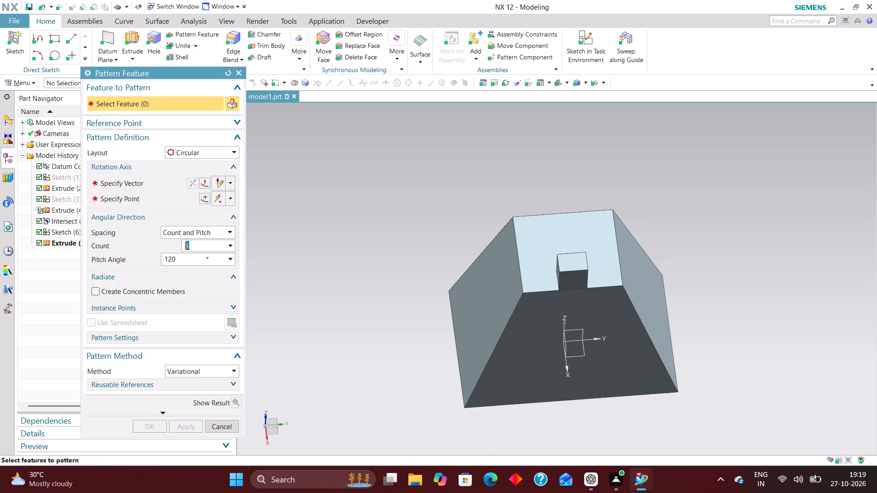
pyautogui.moveTo(408, 279); pyautogui.dragTo(410, 277, button='middle')
pyautogui.moveTo(410, 277); pyautogui.dragTo(408, 262, button='middle')
pyautogui.click(218, 150)
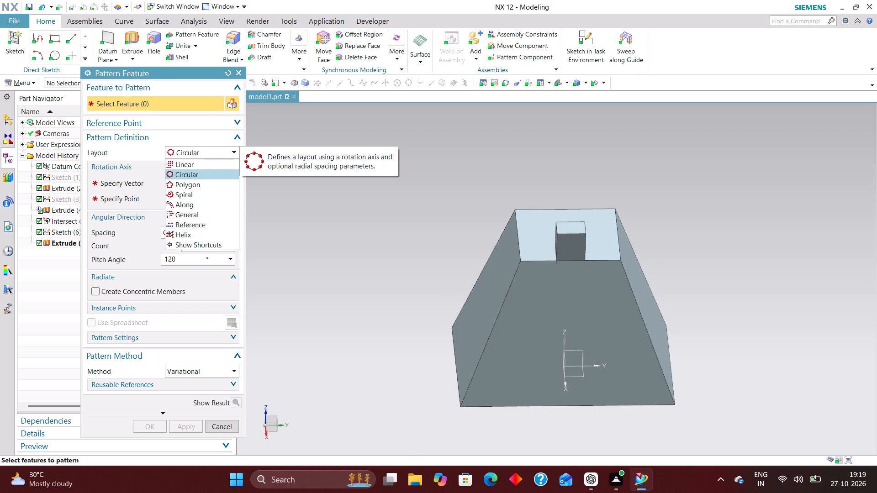
pyautogui.click(203, 167)
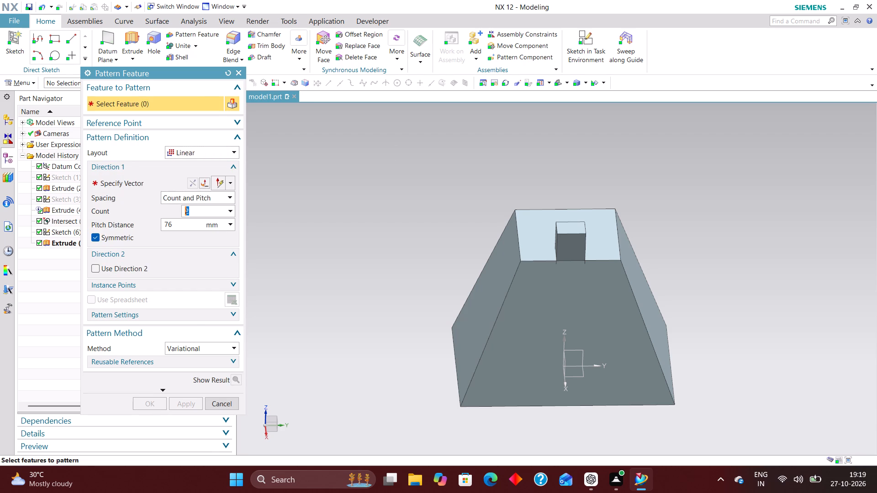
pyautogui.click(131, 178)
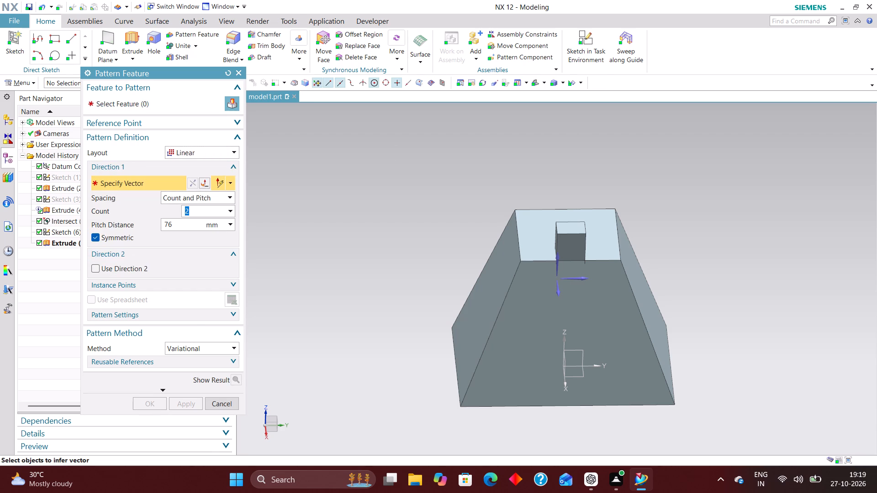
pyautogui.moveTo(755, 326); pyautogui.dragTo(747, 321, button='middle')
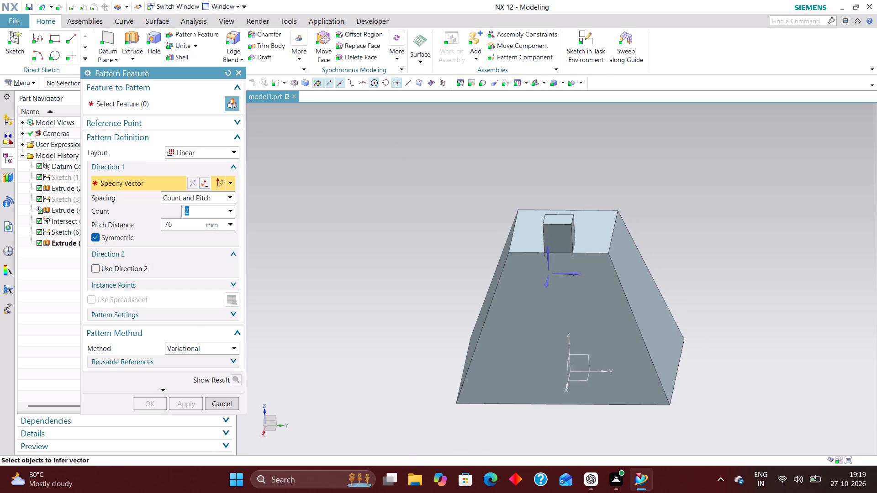
pyautogui.click(546, 280)
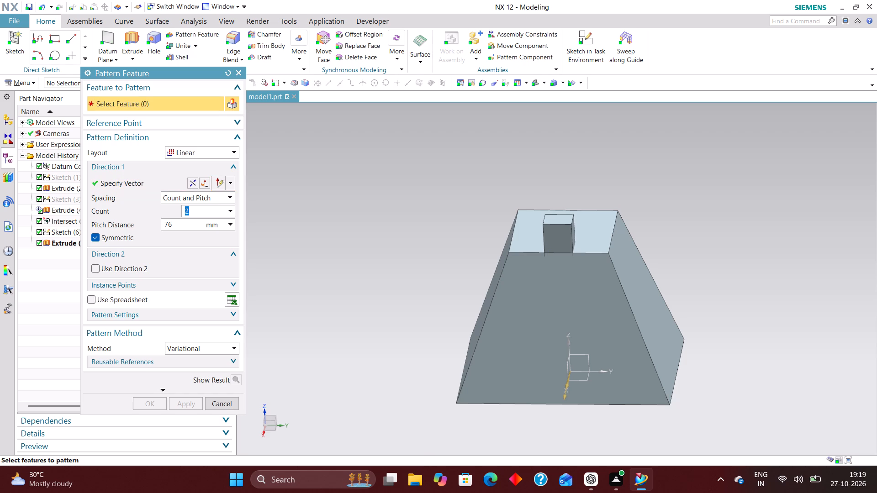
pyautogui.click(193, 182)
pyautogui.moveTo(172, 221); pyautogui.dragTo(86, 224)
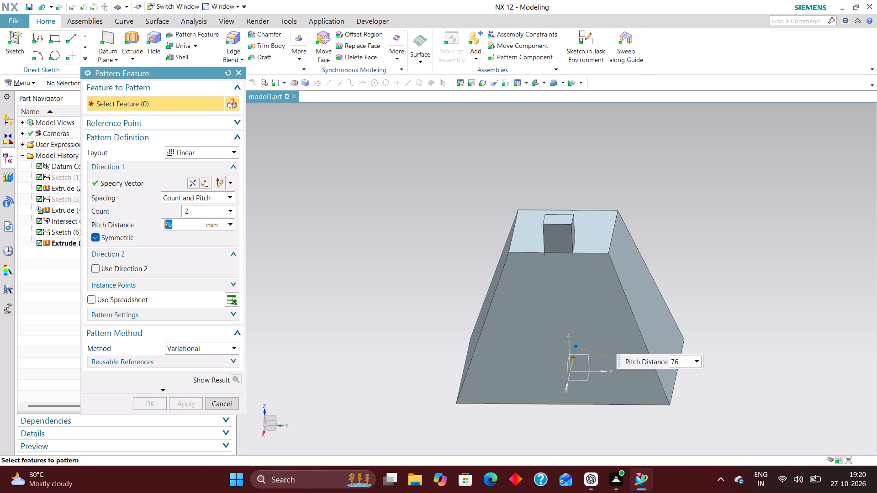
pyautogui.write('100')
pyautogui.press('Return')
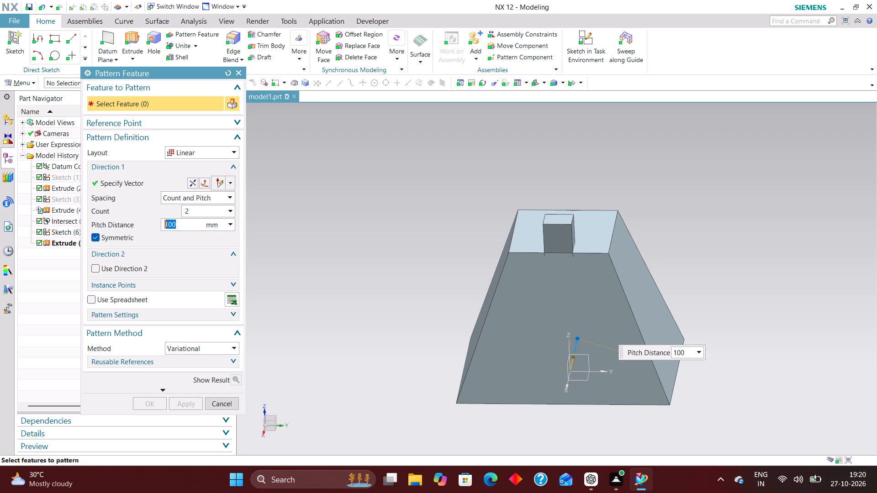
# Select the small rectangular extrusion as the feature to pattern and turn off the Symmetric option for Direction 1.
pyautogui.moveTo(751, 321); pyautogui.dragTo(692, 326, button='middle')
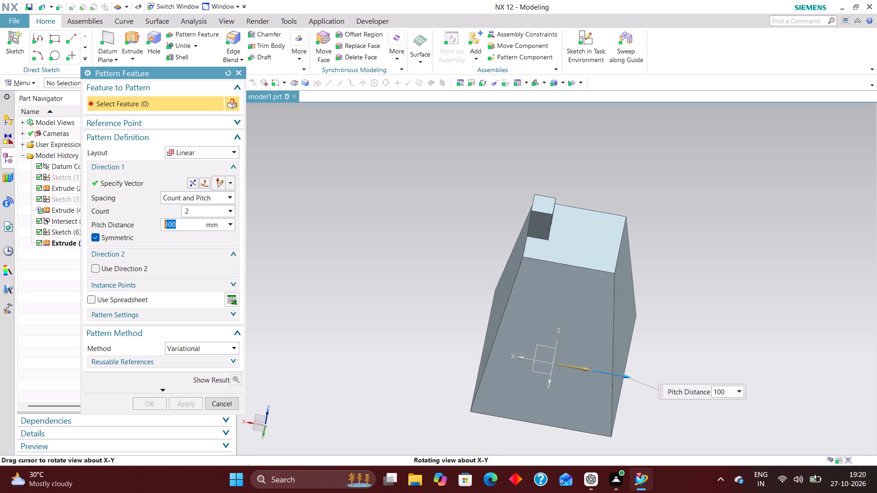
pyautogui.moveTo(692, 326); pyautogui.dragTo(688, 315, button='middle')
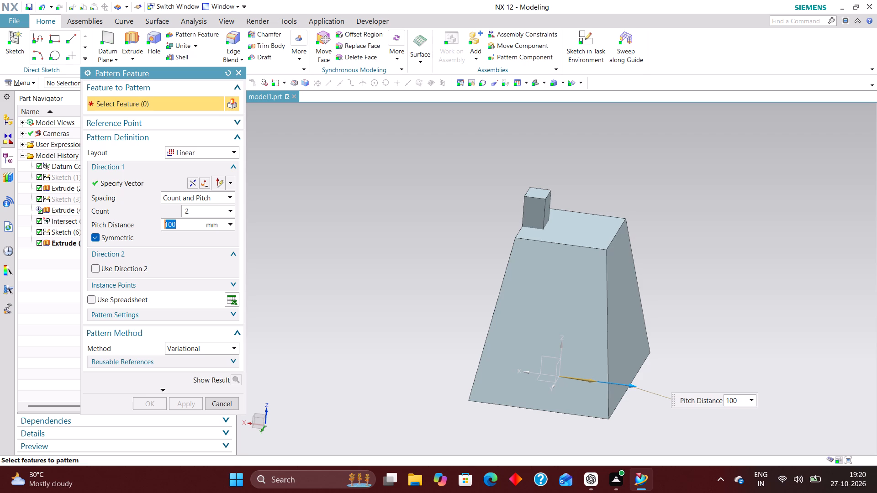
pyautogui.click(544, 199)
pyautogui.moveTo(767, 333); pyautogui.dragTo(789, 332, button='middle')
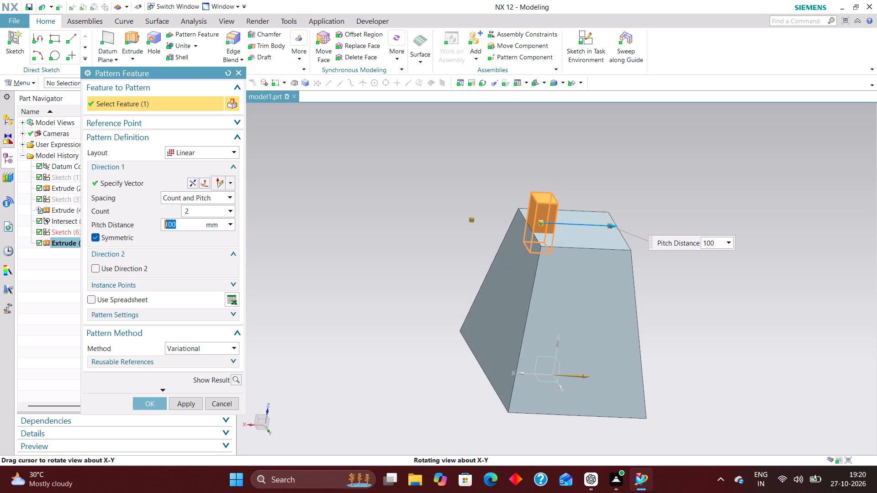
pyautogui.moveTo(789, 332); pyautogui.dragTo(789, 332, button='middle')
pyautogui.click(92, 233)
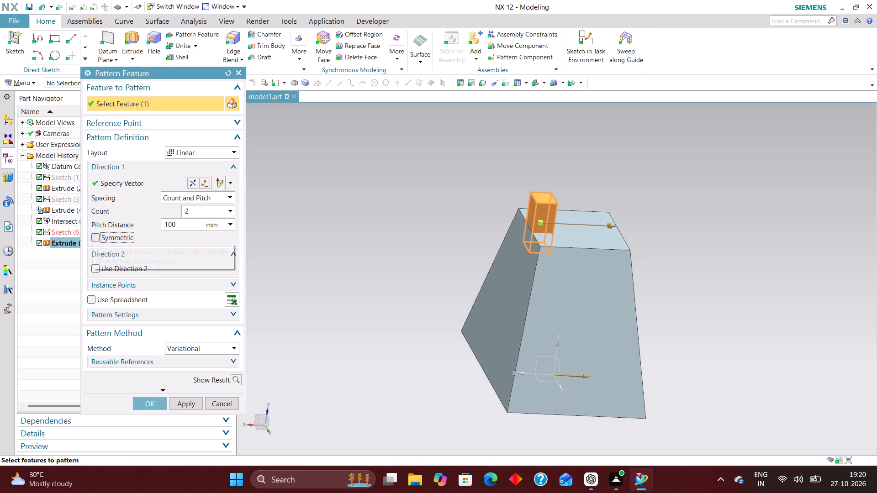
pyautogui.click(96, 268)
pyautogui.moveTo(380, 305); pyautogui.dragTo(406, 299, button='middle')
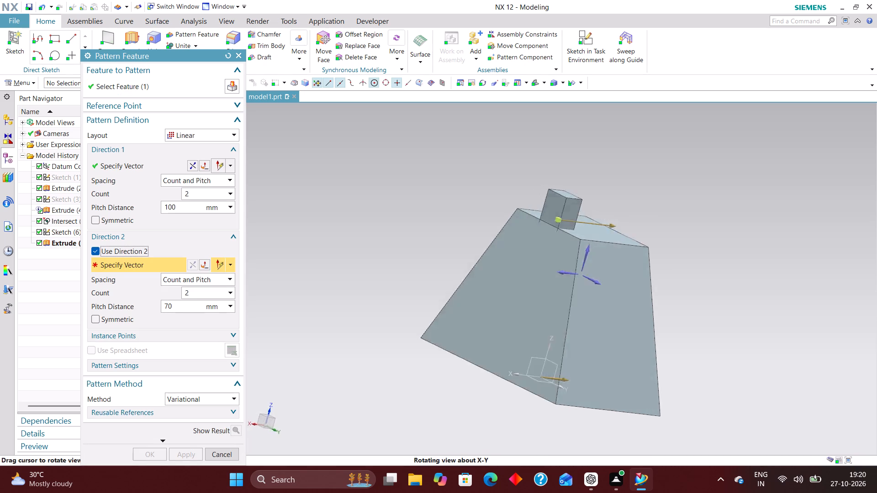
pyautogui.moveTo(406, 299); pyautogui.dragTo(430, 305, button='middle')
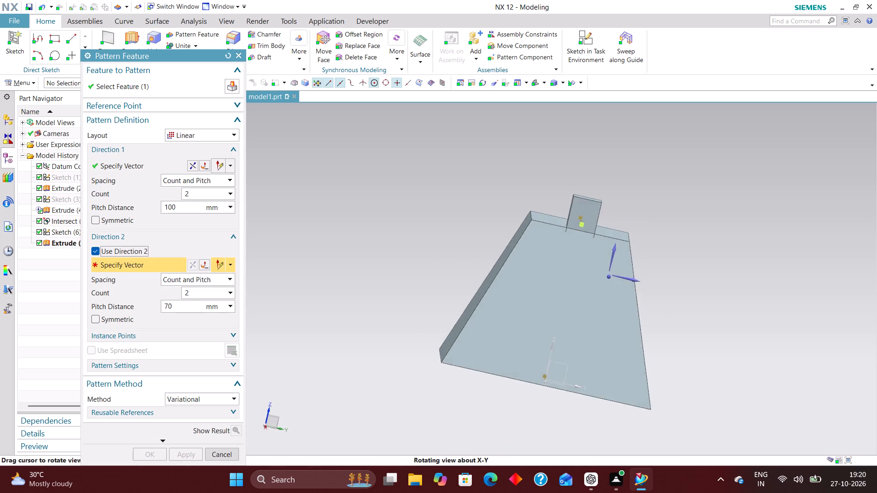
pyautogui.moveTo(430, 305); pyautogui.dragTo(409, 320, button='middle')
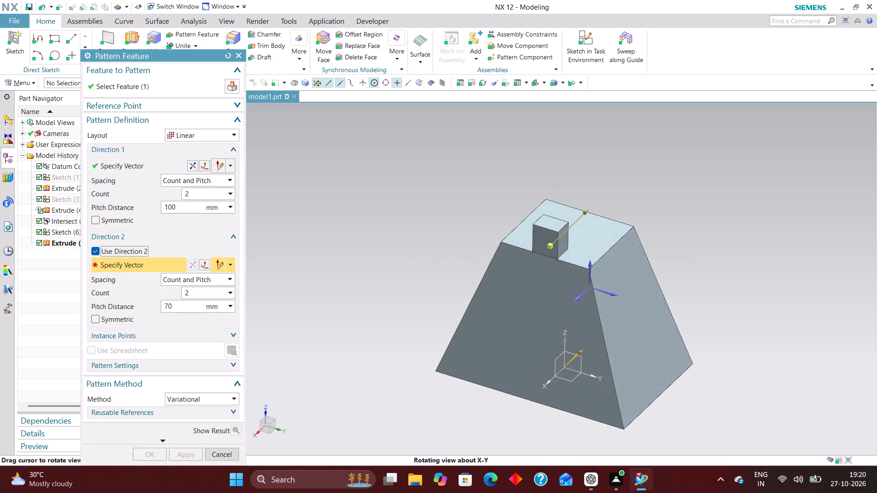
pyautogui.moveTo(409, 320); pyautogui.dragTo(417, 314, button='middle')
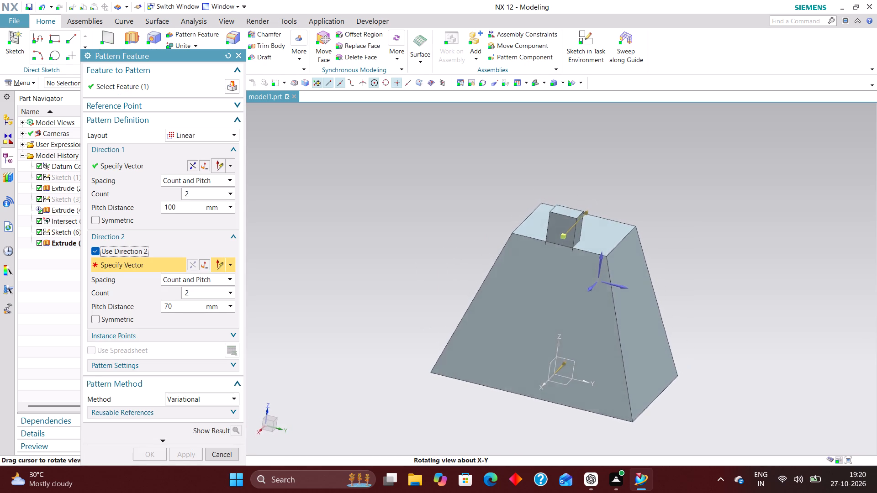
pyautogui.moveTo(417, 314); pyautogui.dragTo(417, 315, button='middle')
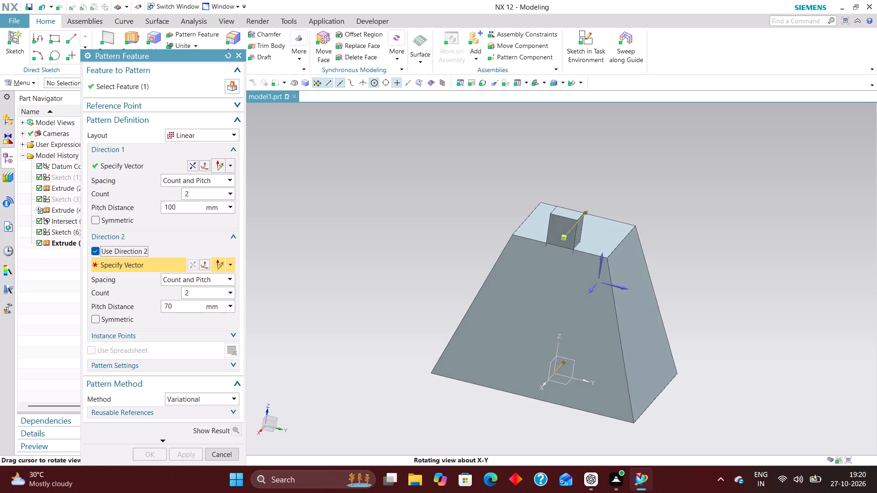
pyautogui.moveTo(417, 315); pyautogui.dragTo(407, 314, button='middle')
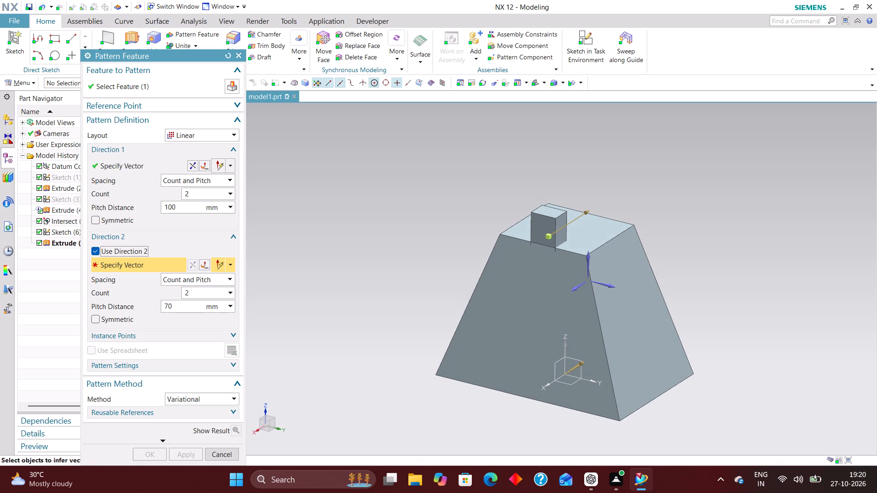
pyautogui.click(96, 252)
# Create the linear pattern of the small rectangular extrusion using Direction 1 only.
pyautogui.click(146, 401)
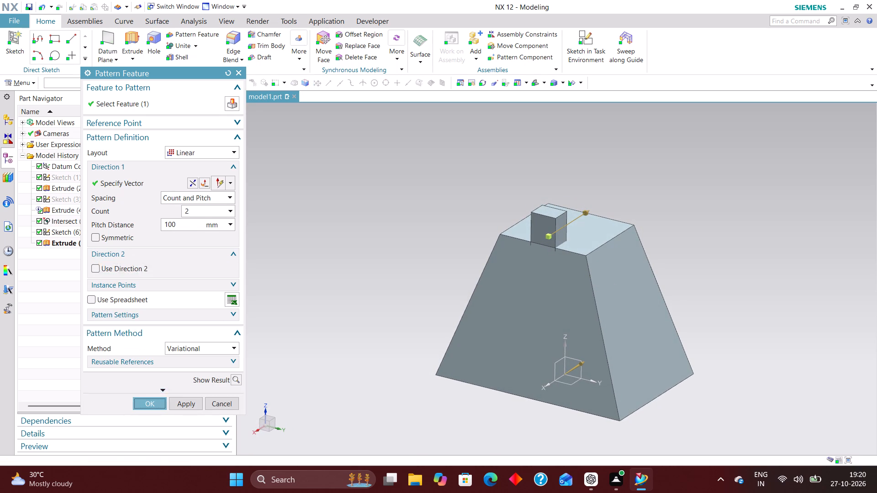
# Examine the placement of the original and patterned rectangular bodies on the block's top face from several angles.
pyautogui.moveTo(361, 302); pyautogui.dragTo(386, 316, button='middle')
pyautogui.scroll(1, 361, 302)
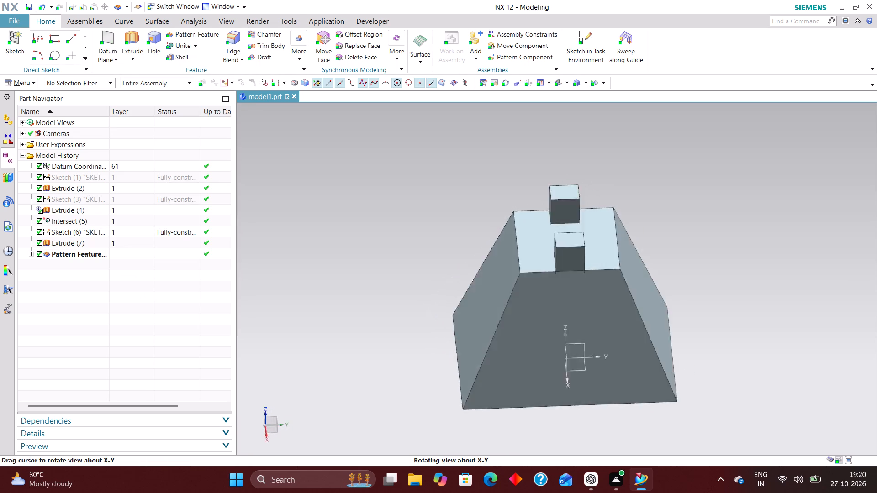
pyautogui.moveTo(386, 316); pyautogui.dragTo(386, 310, button='middle')
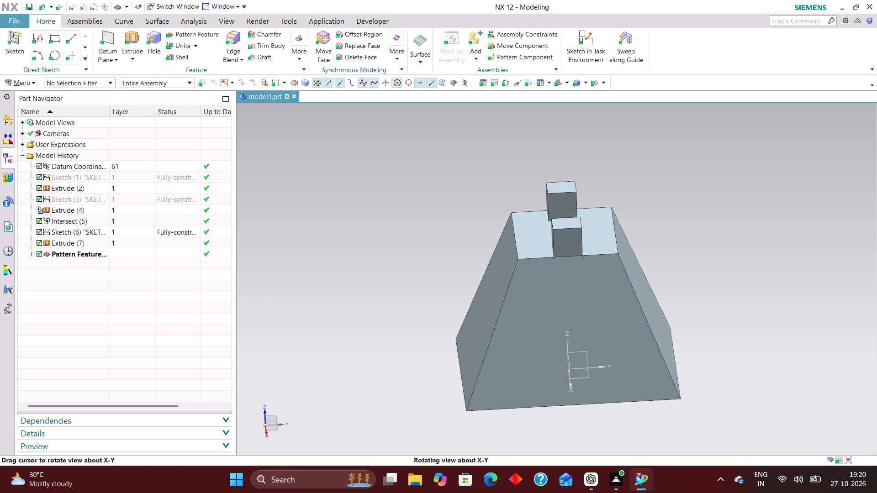
pyautogui.moveTo(386, 310); pyautogui.dragTo(386, 316, button='middle')
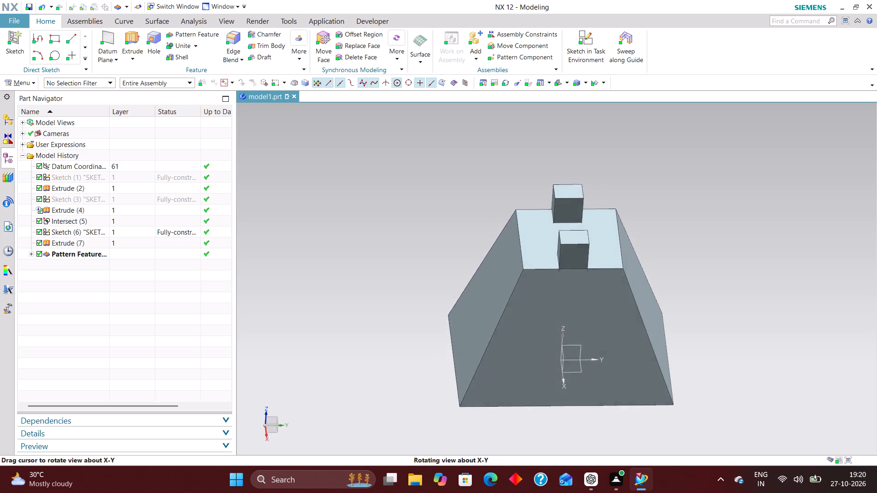
pyautogui.moveTo(386, 316); pyautogui.dragTo(386, 321, button='middle')
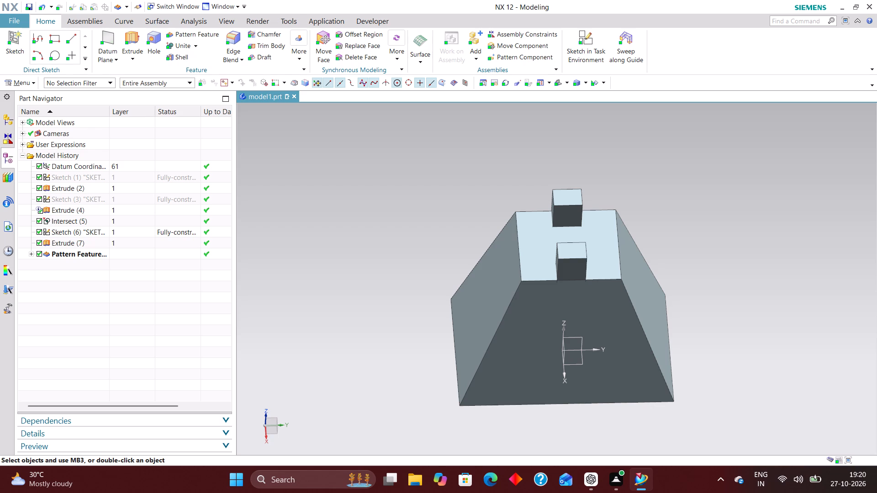
pyautogui.moveTo(692, 330); pyautogui.dragTo(690, 320, button='middle')
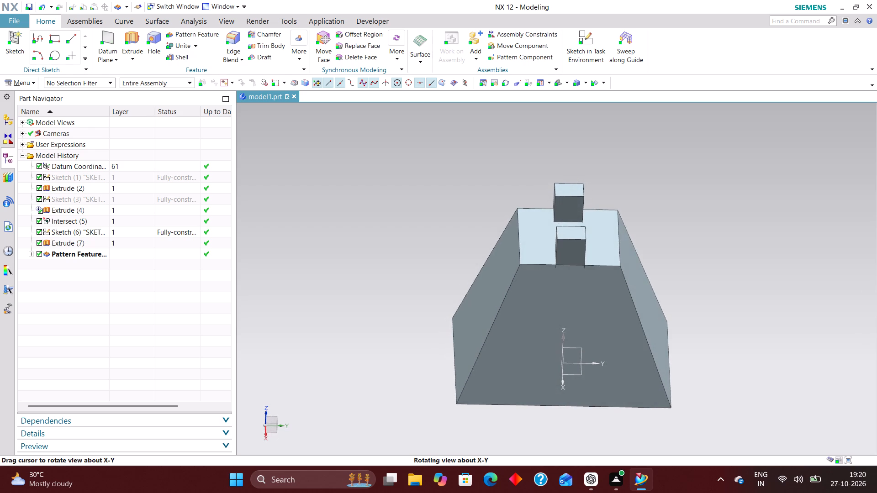
pyautogui.moveTo(690, 320); pyautogui.dragTo(708, 321, button='middle')
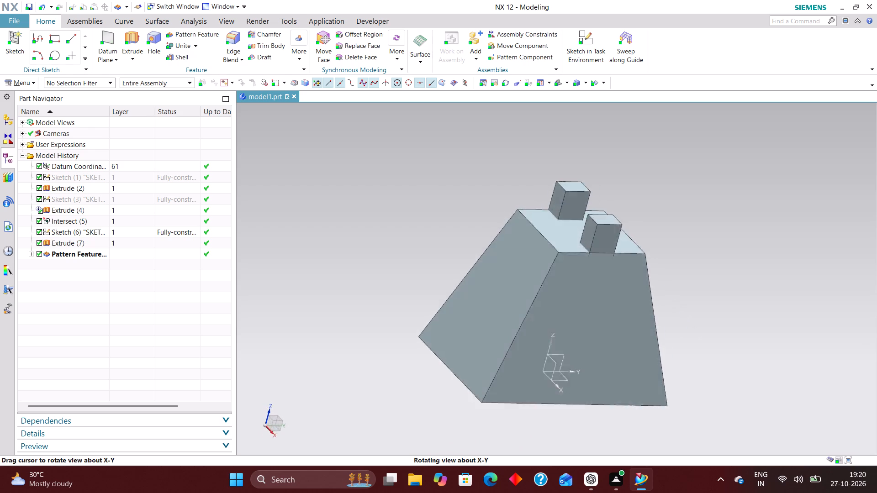
pyautogui.moveTo(708, 321); pyautogui.dragTo(698, 327, button='middle')
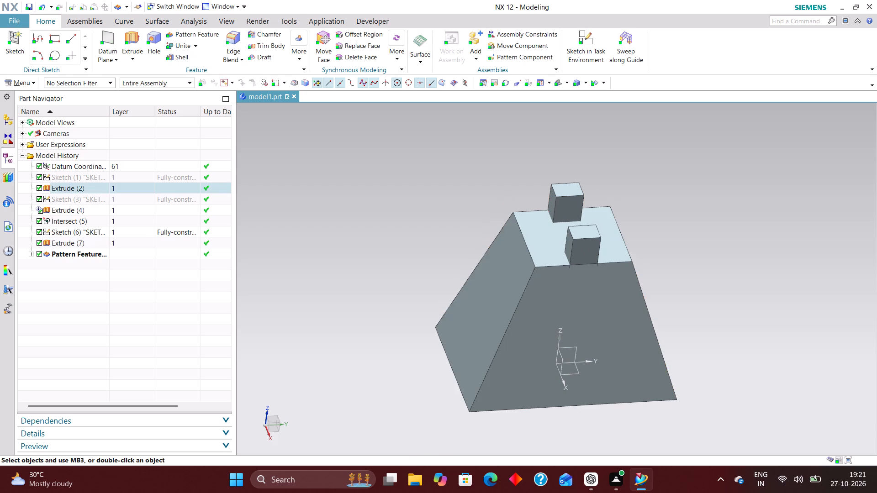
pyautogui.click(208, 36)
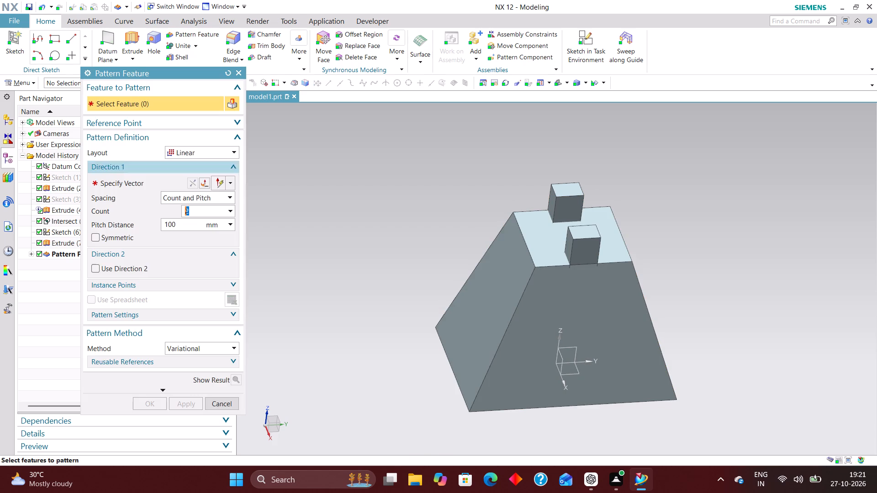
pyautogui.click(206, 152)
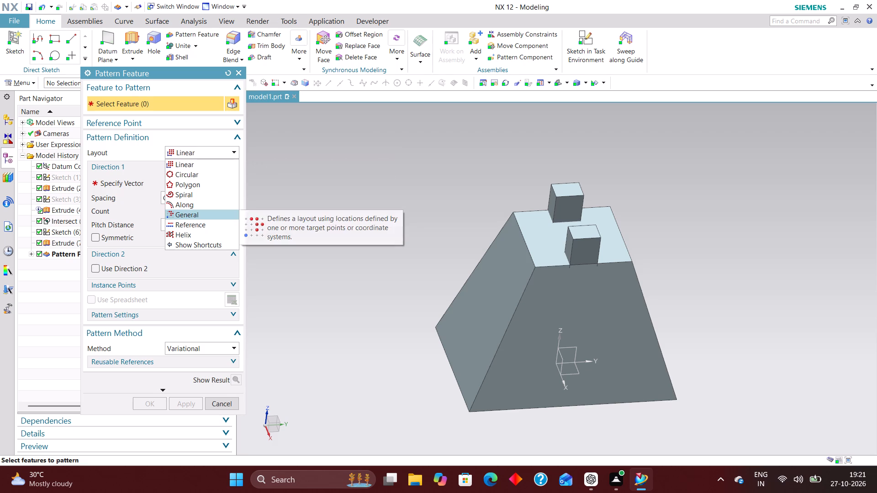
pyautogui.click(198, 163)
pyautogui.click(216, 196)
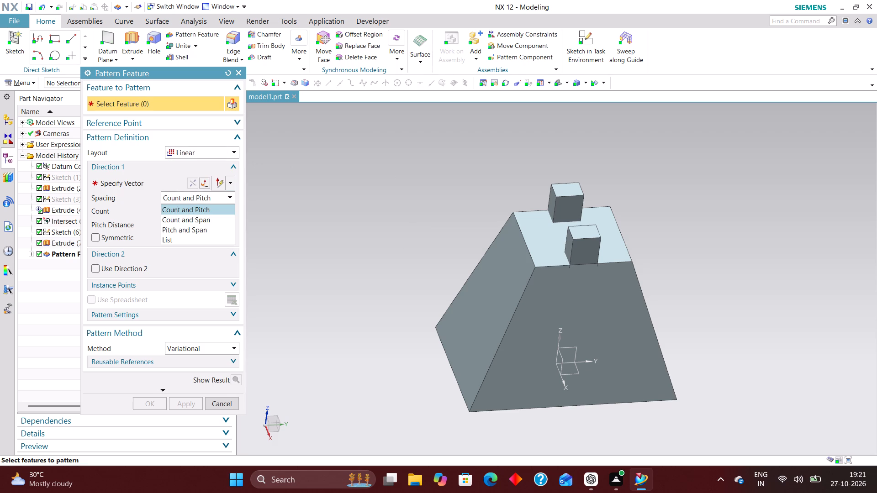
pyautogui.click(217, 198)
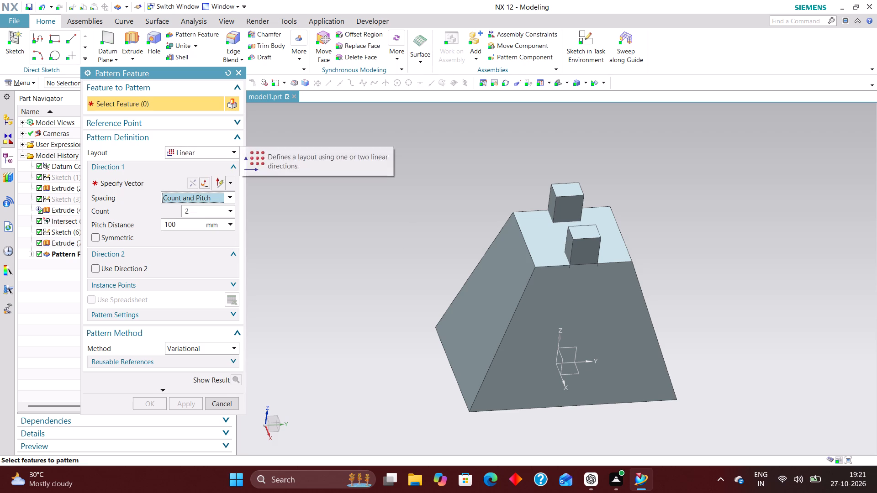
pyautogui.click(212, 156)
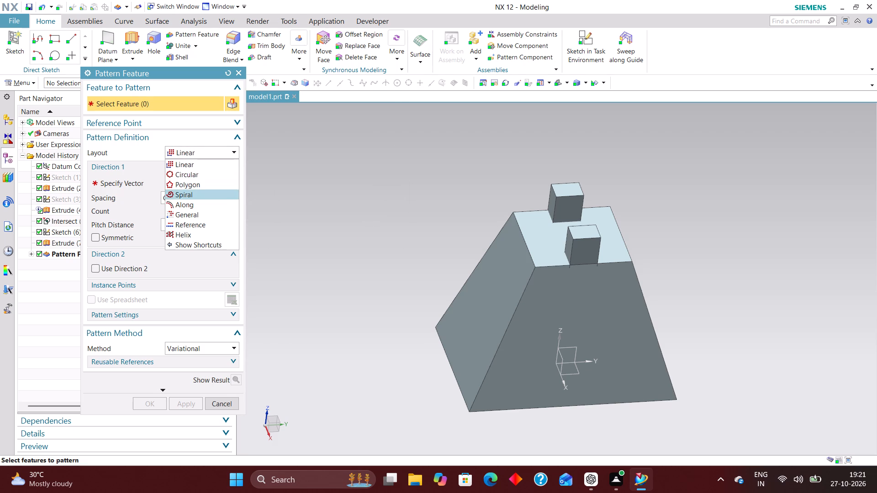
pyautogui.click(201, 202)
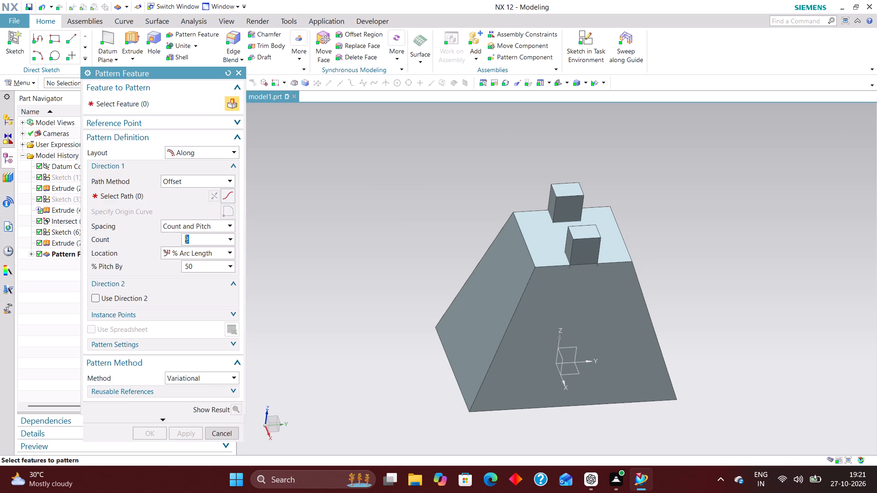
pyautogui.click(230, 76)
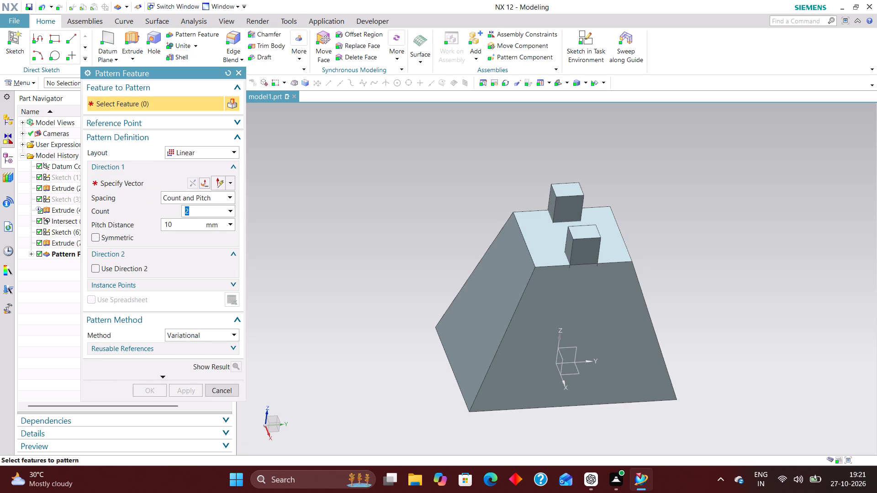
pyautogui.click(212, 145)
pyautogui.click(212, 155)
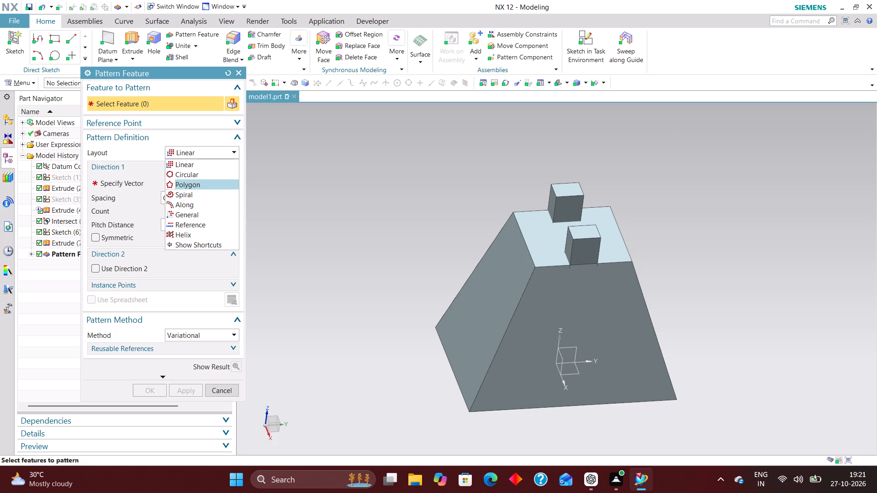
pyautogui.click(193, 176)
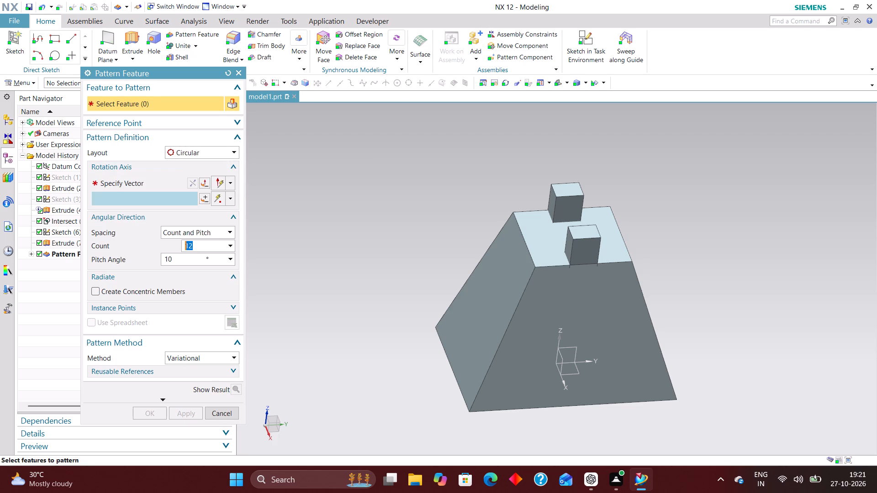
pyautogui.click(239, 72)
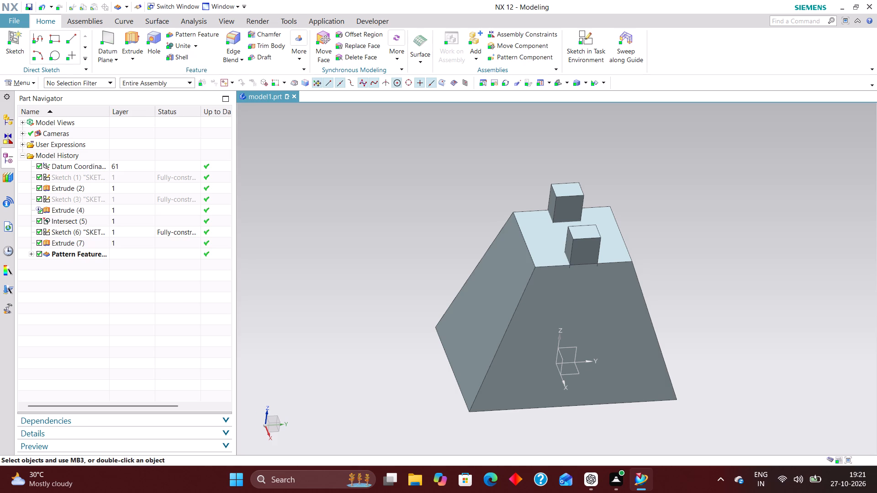
# Make the small rectangular extrusion the current feature, rolling the model history back to before the linear pattern.
pyautogui.click(90, 252)
pyautogui.rightClick(90, 252)
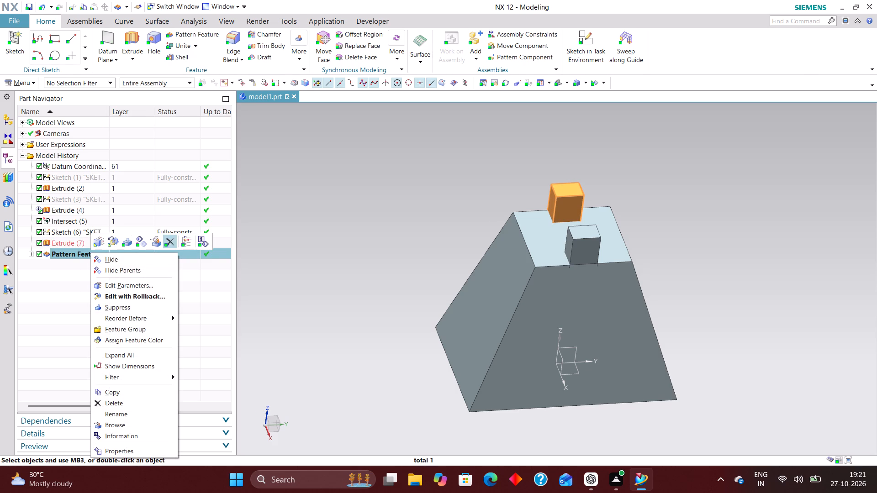
pyautogui.click(187, 242)
pyautogui.click(236, 247)
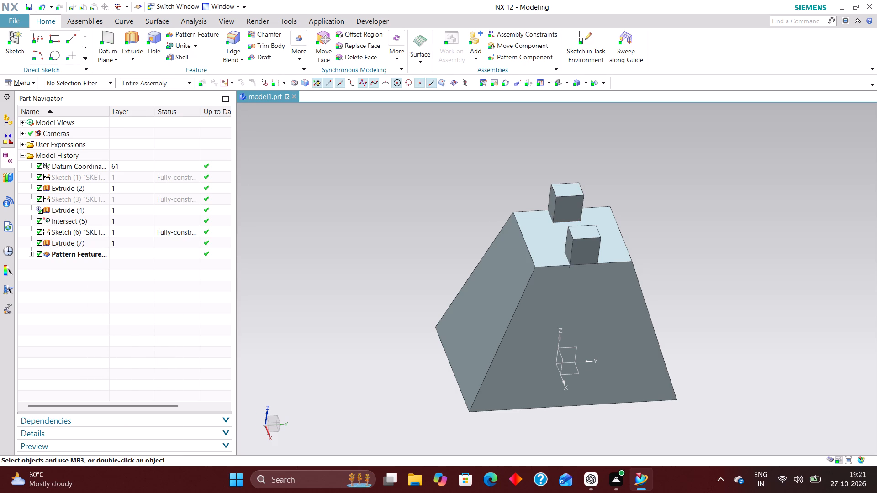
pyautogui.click(138, 243)
pyautogui.rightClick(138, 242)
pyautogui.click(269, 253)
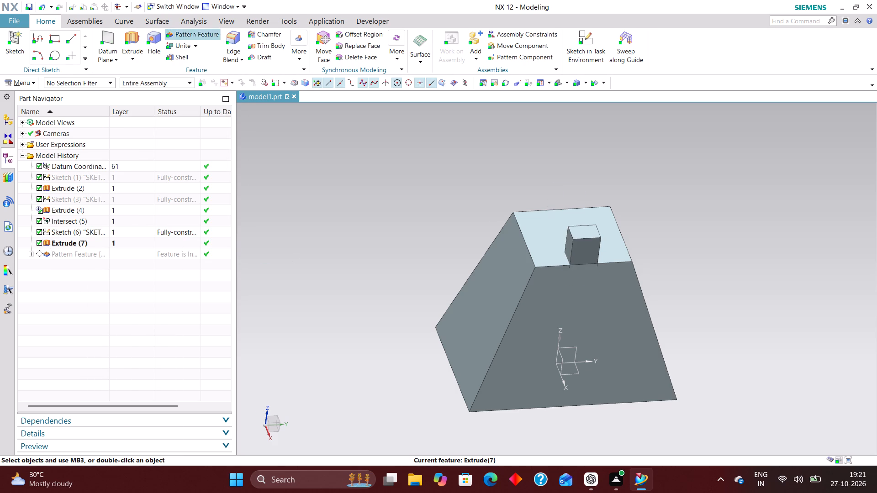
# Set up a circular Pattern Feature of the small rectangular extrusion, using the vertical Z datum axis as the rotation axis.
pyautogui.click(202, 37)
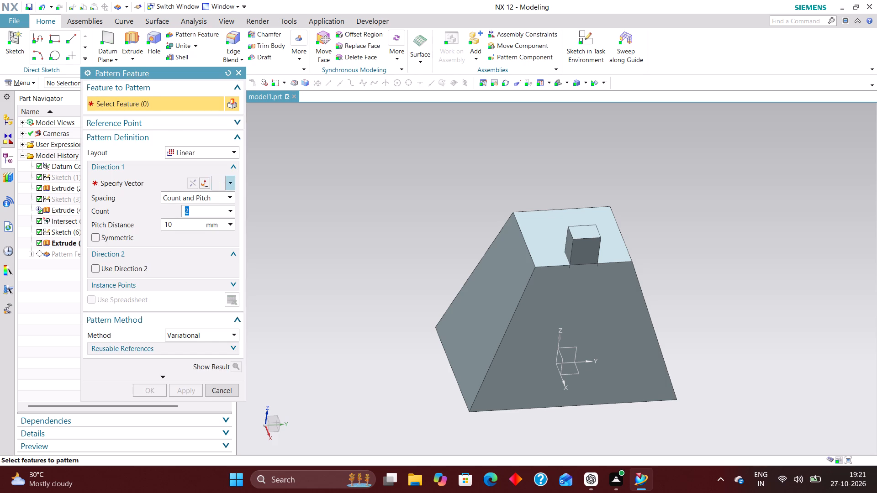
pyautogui.click(214, 153)
pyautogui.click(204, 175)
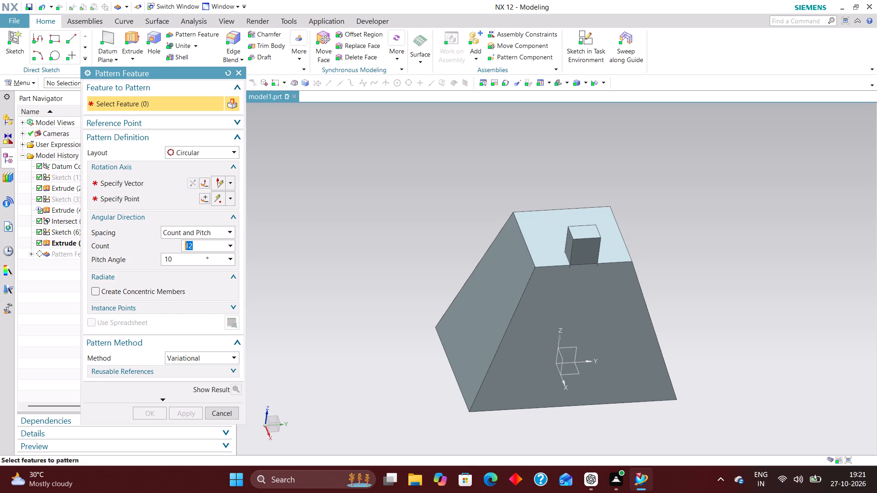
pyautogui.click(585, 239)
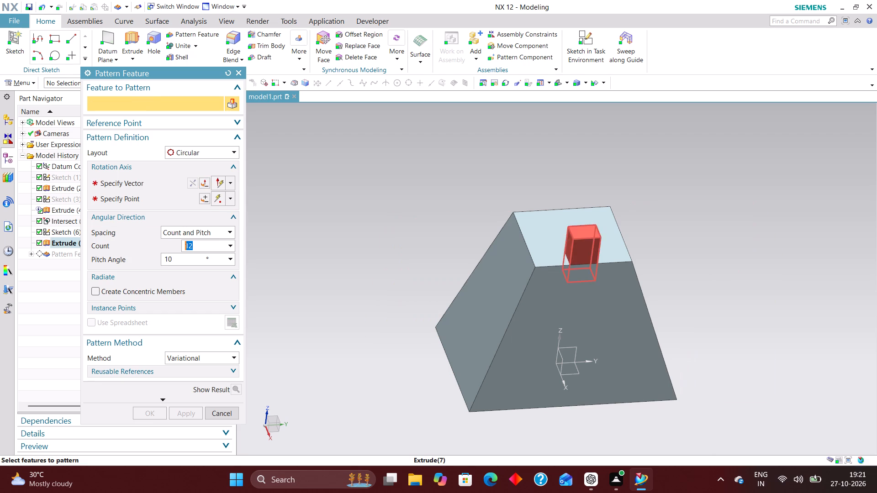
pyautogui.click(140, 183)
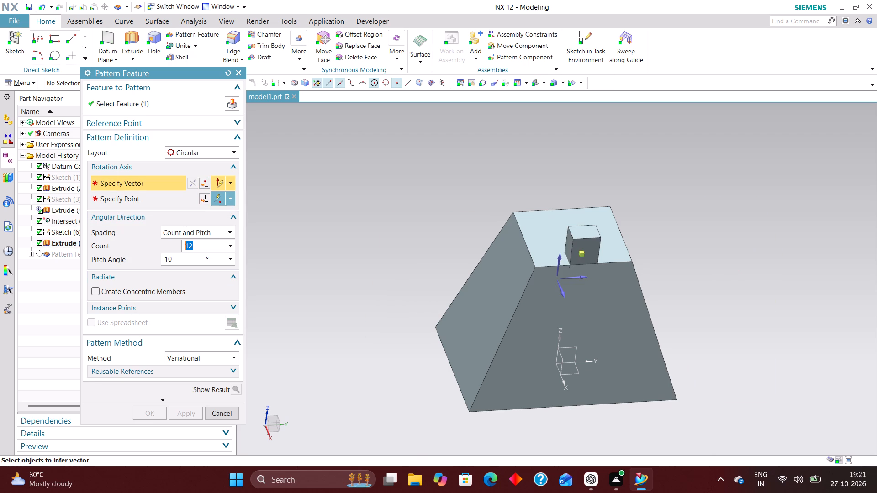
pyautogui.moveTo(592, 317); pyautogui.dragTo(580, 308, button='middle')
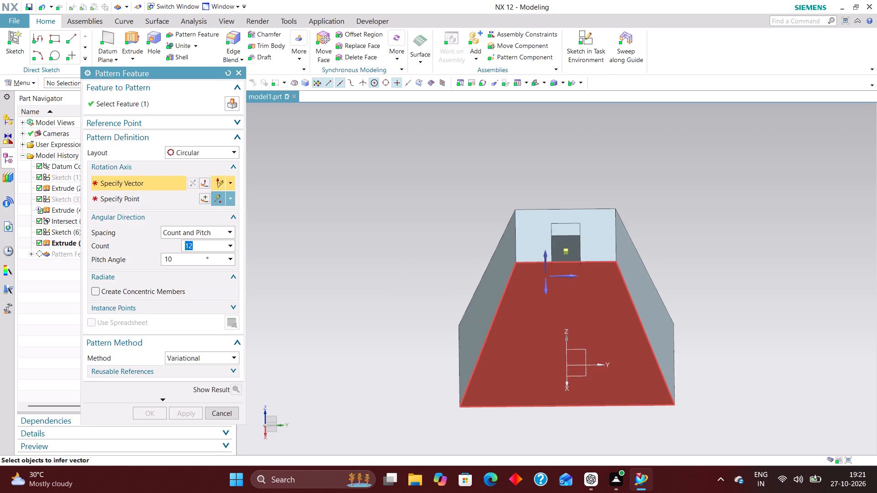
pyautogui.click(567, 338)
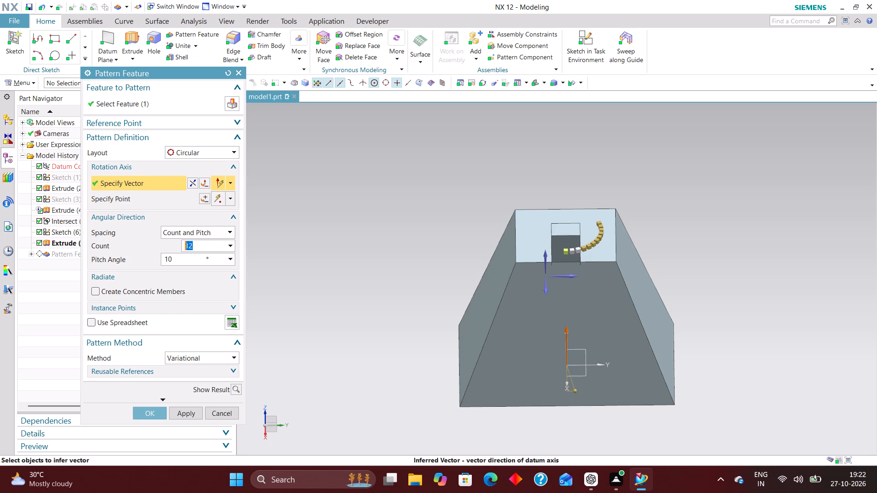
# Set the circular pattern's count to 4 and pitch angle to 360/4 degrees, and create the pattern.
pyautogui.moveTo(201, 246); pyautogui.dragTo(174, 248)
pyautogui.press('4')
pyautogui.press('Return')
pyautogui.moveTo(178, 258); pyautogui.dragTo(149, 258)
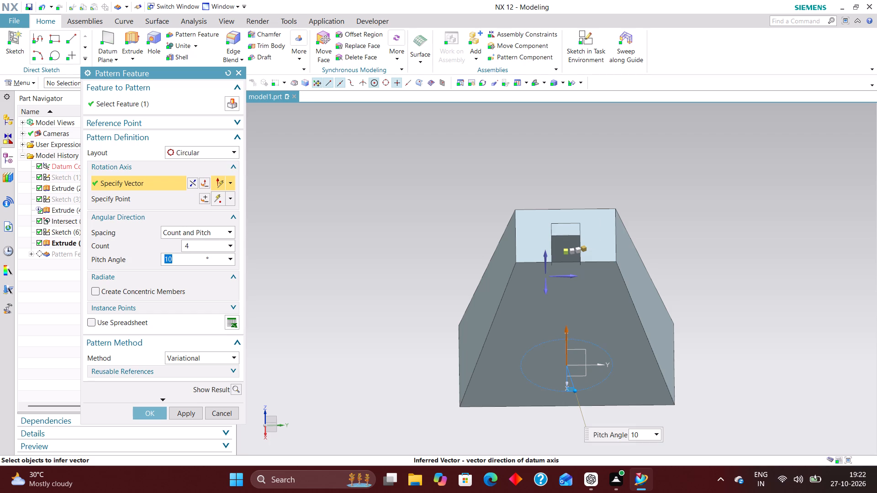
pyautogui.write('360/4')
pyautogui.press('Return')
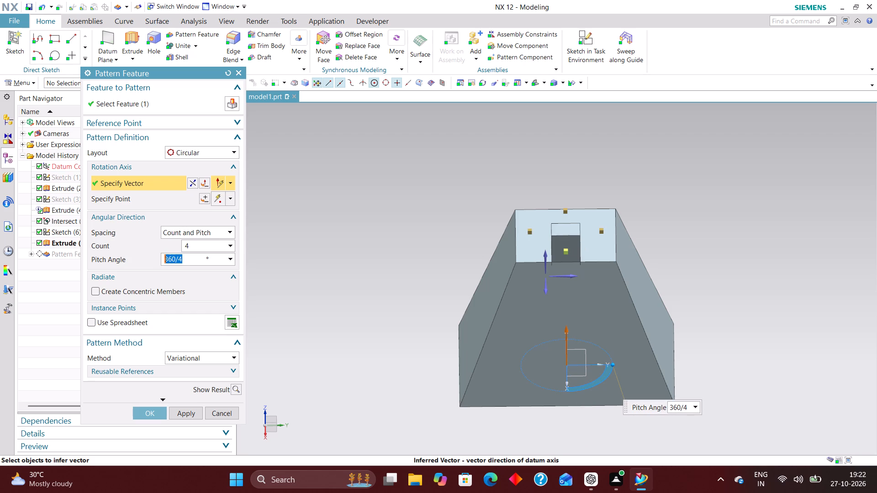
pyautogui.moveTo(699, 229); pyautogui.dragTo(708, 241, button='middle')
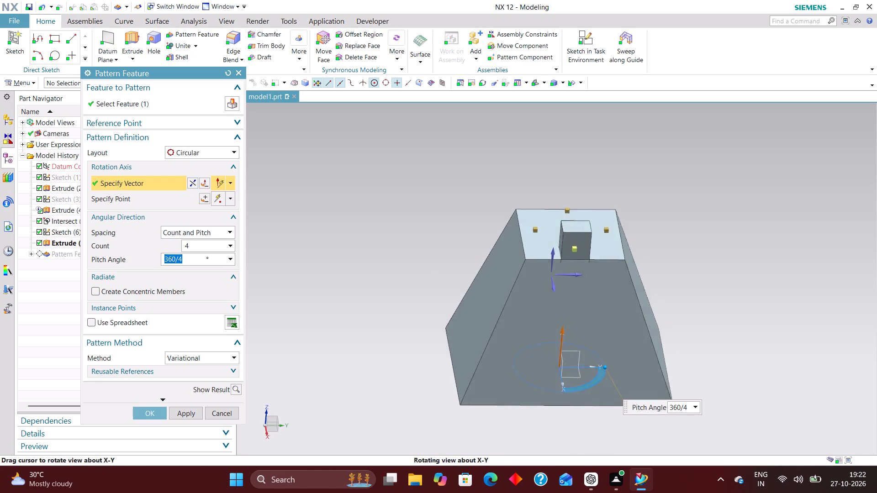
pyautogui.moveTo(708, 241); pyautogui.dragTo(707, 243, button='middle')
pyautogui.click(144, 413)
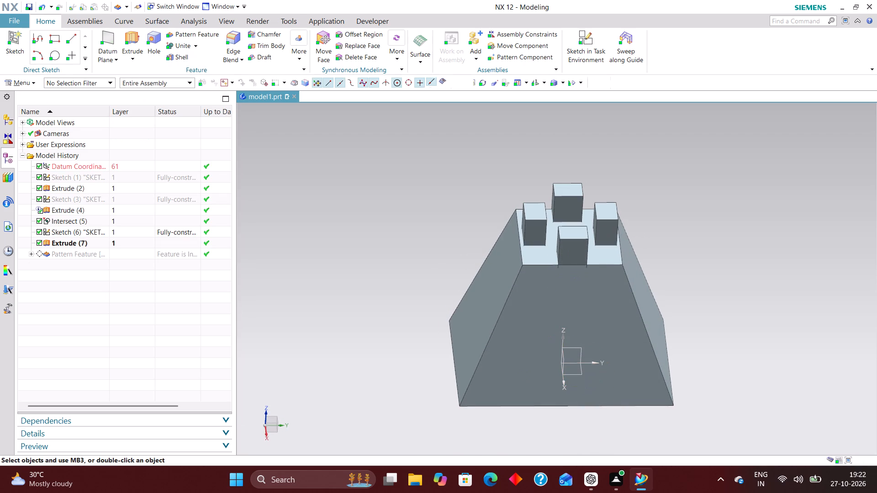
# Examine the arrangement of the circularly patterned rectangular bodies on the block's top face from several angles and distances.
pyautogui.middleClick(423, 297)
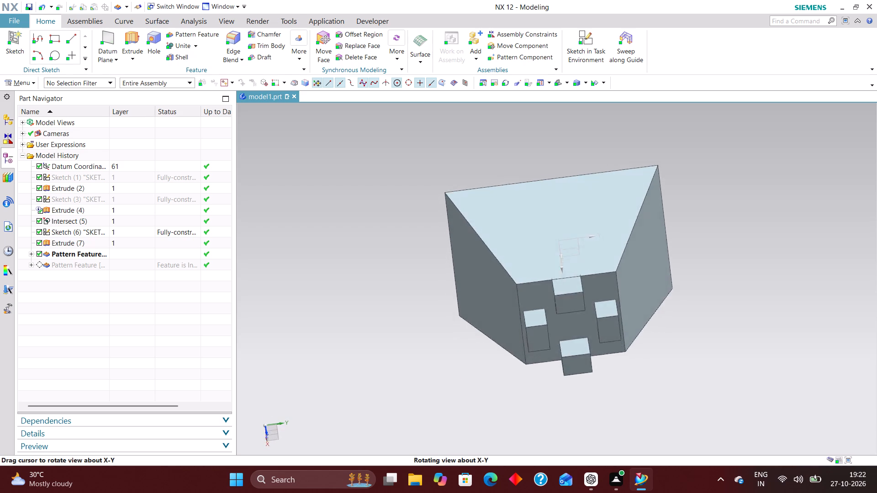
pyautogui.scroll(1, 420, 295)
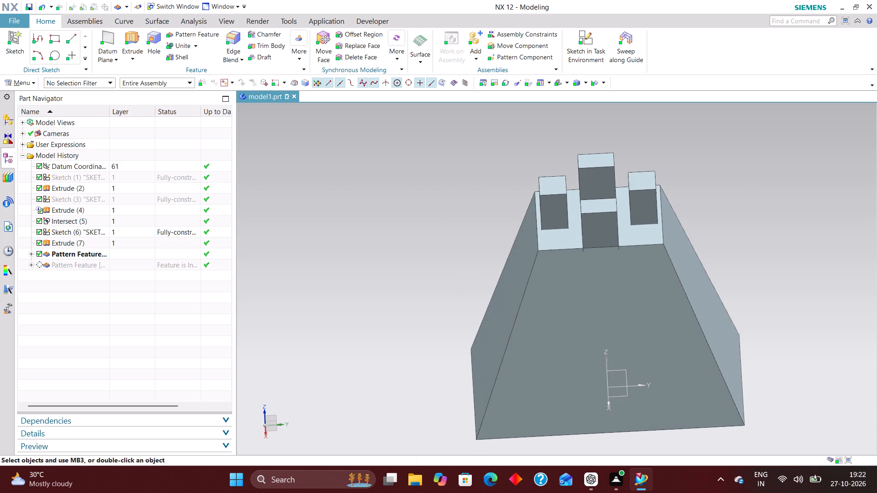
pyautogui.scroll(2, 653, 234)
pyautogui.scroll(-3, 400, 243)
pyautogui.scroll(4, 490, 240)
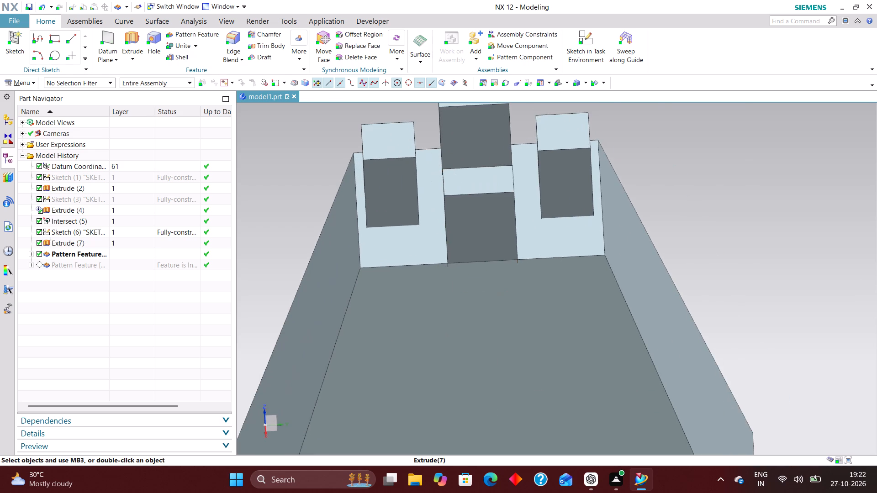
pyautogui.scroll(-2, 512, 314)
pyautogui.moveTo(630, 262); pyautogui.dragTo(633, 268, button='middle')
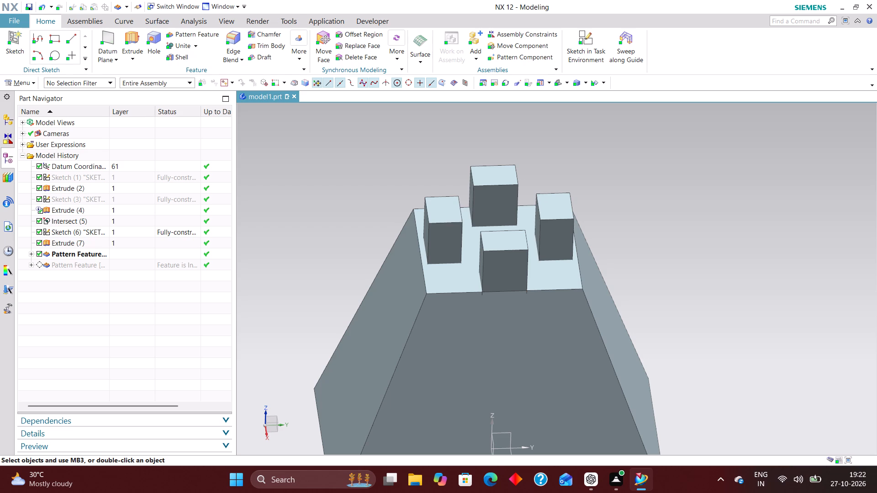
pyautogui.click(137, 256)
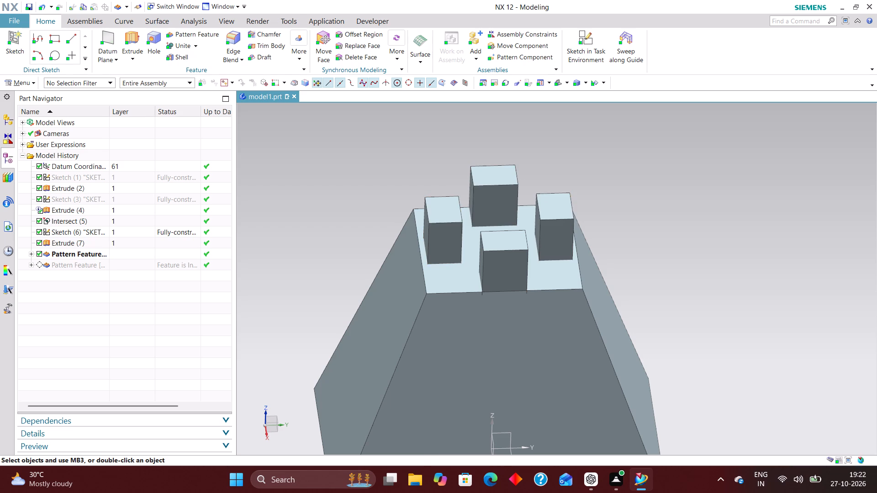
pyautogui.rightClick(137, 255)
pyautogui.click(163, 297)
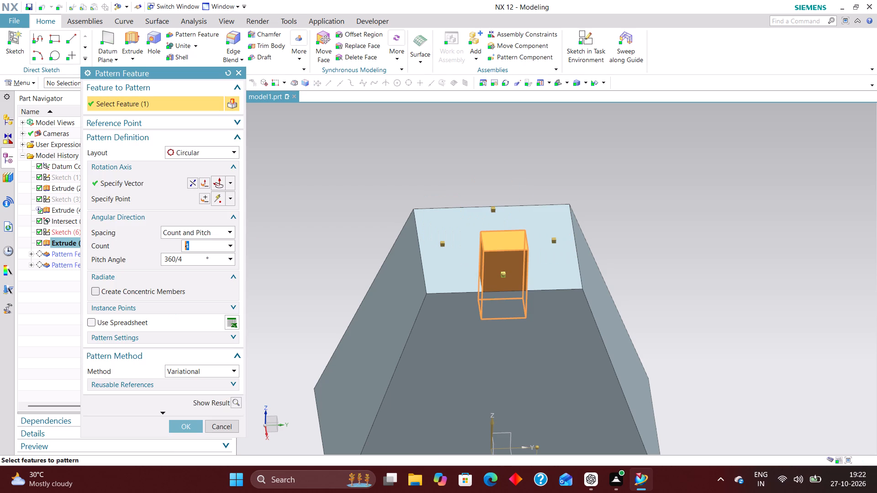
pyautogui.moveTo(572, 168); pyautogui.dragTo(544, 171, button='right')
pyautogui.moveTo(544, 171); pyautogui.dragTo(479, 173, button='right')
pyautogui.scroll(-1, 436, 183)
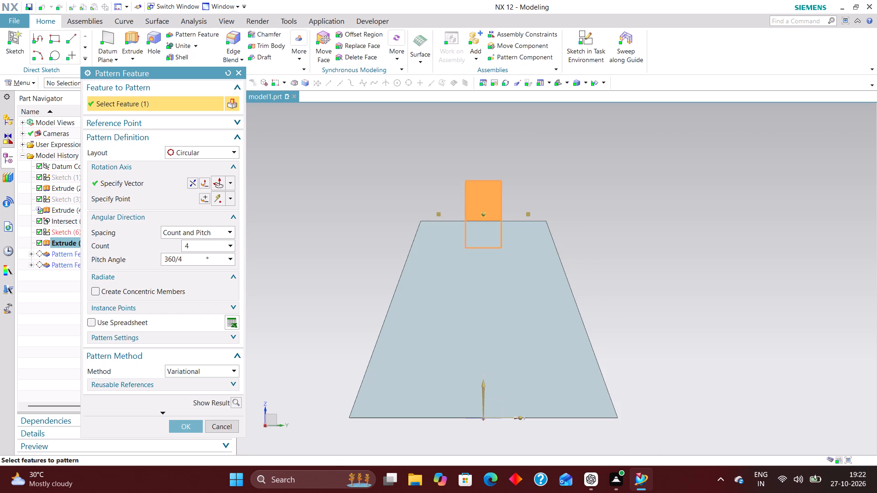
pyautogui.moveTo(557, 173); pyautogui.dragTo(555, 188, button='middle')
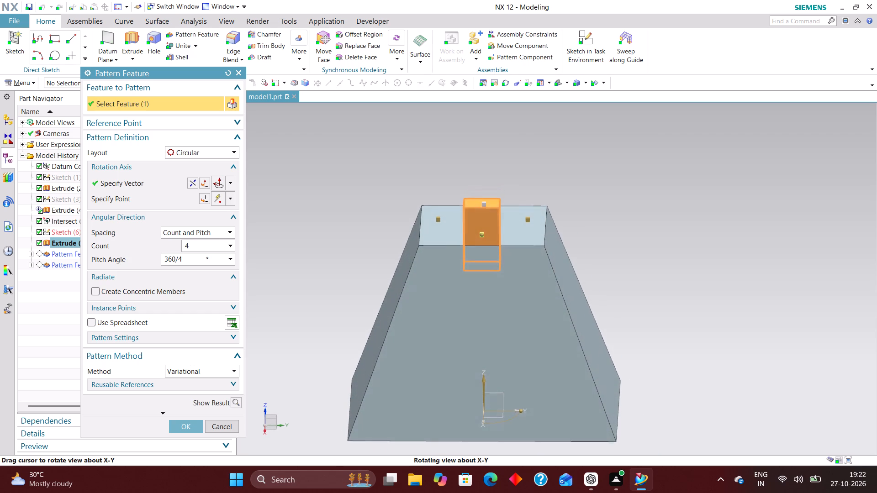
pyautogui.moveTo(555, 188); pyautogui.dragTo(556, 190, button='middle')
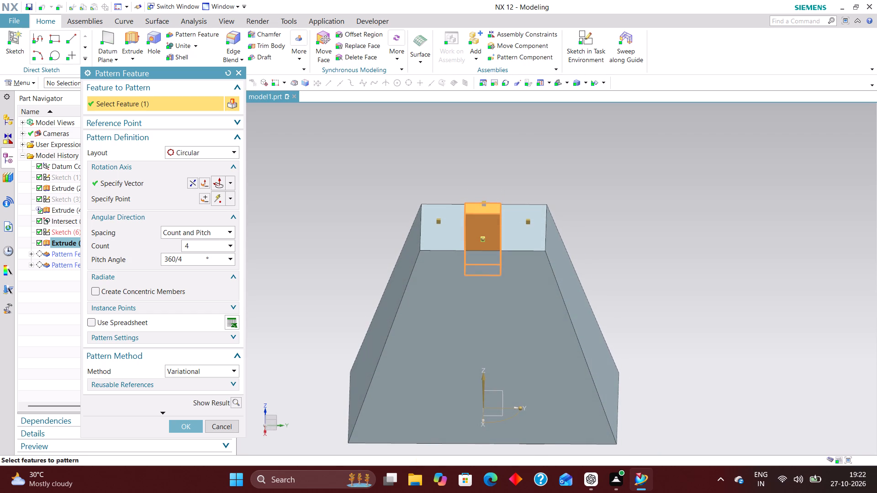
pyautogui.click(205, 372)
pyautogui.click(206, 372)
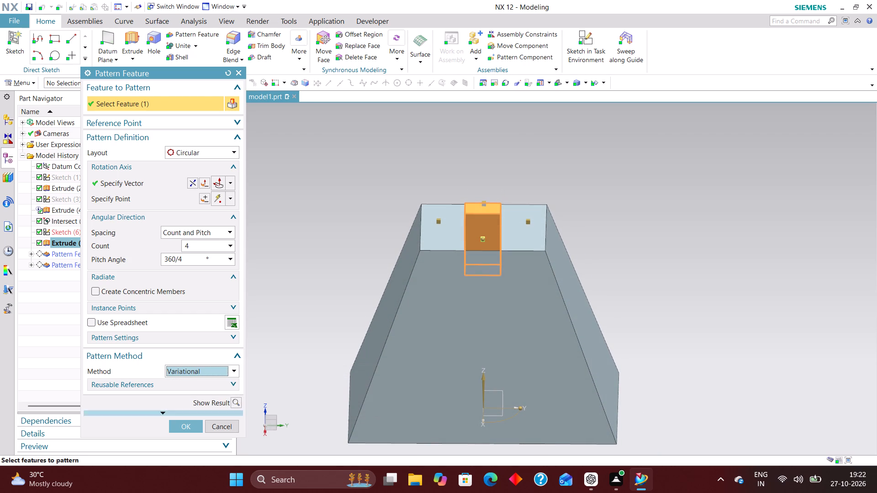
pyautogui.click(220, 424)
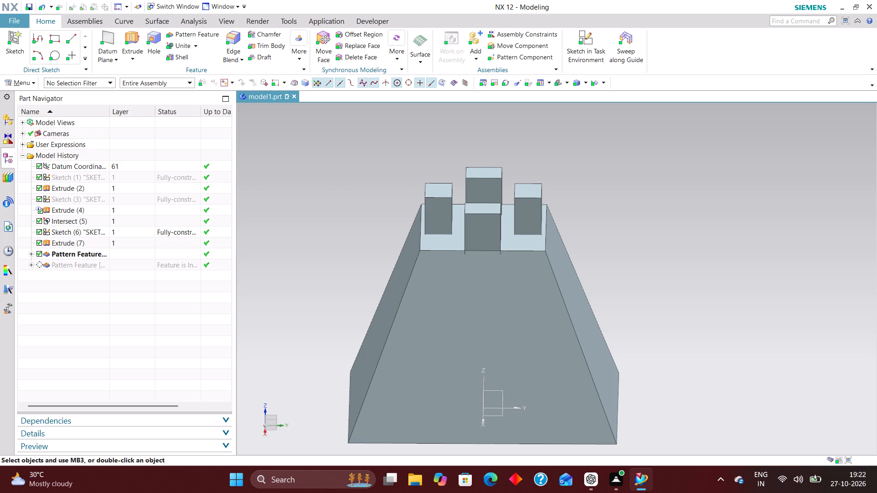
# Delete the circular pattern of the small rectangular extrusion from the model history.
pyautogui.click(125, 266)
pyautogui.click(134, 253)
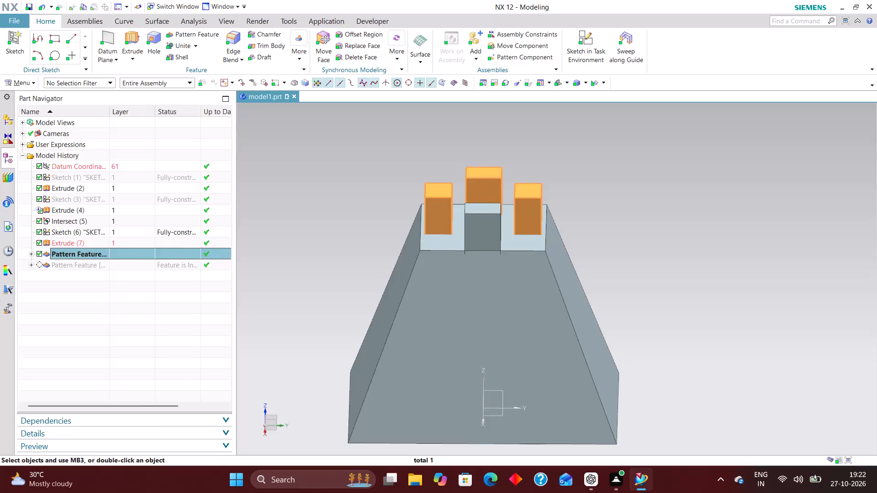
pyautogui.rightClick(133, 253)
pyautogui.click(211, 241)
# Hide the small rectangle's sketch at the base of the tapered block.
pyautogui.moveTo(338, 314); pyautogui.dragTo(342, 314, button='middle')
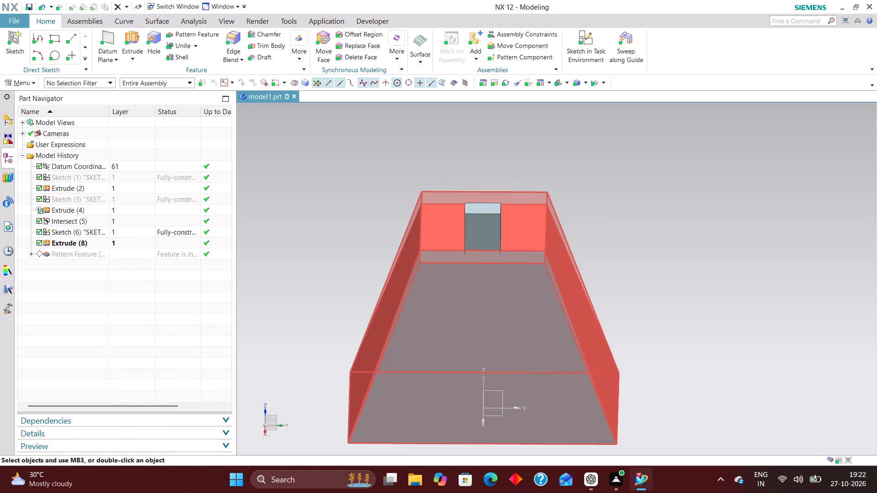
pyautogui.moveTo(342, 314); pyautogui.dragTo(368, 292, button='middle')
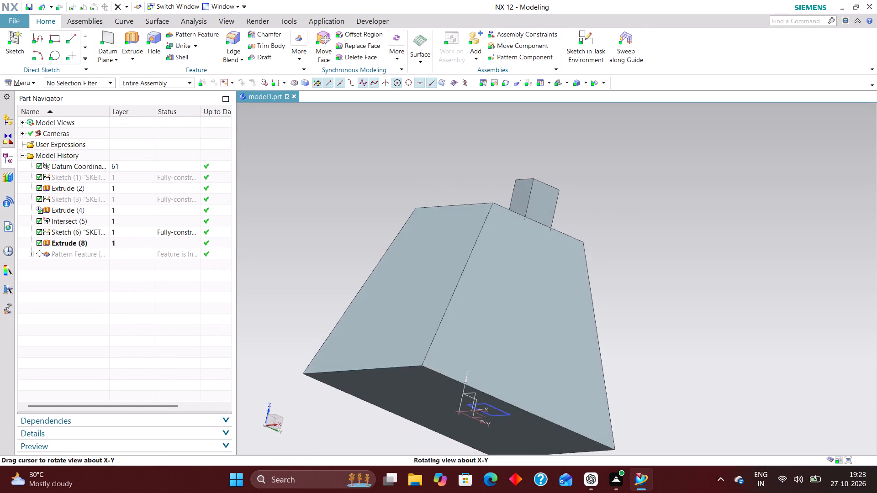
pyautogui.moveTo(368, 292); pyautogui.dragTo(356, 289, button='middle')
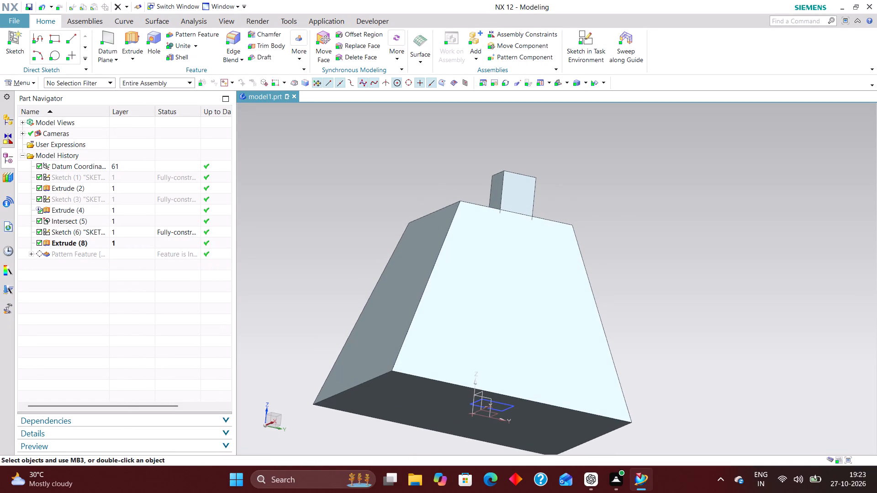
pyautogui.moveTo(500, 400); pyautogui.dragTo(499, 418, button='right')
pyautogui.moveTo(625, 315); pyautogui.dragTo(608, 338, button='middle')
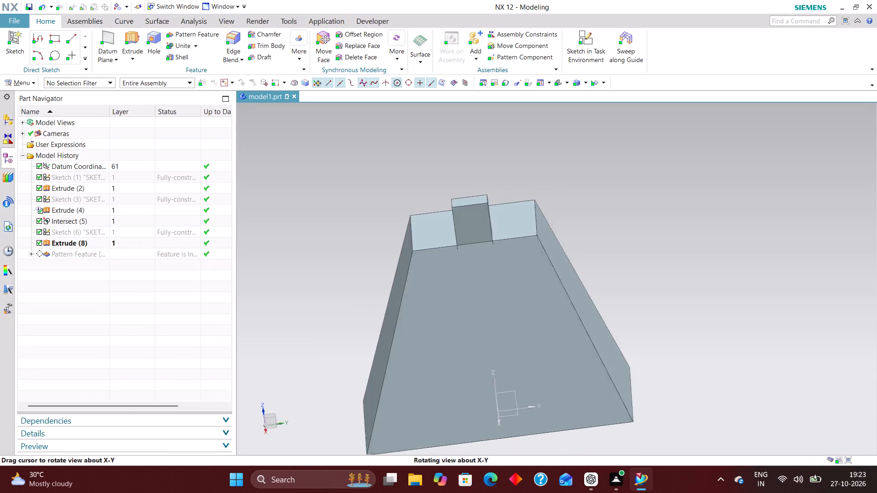
pyautogui.moveTo(608, 338); pyautogui.dragTo(625, 335, button='middle')
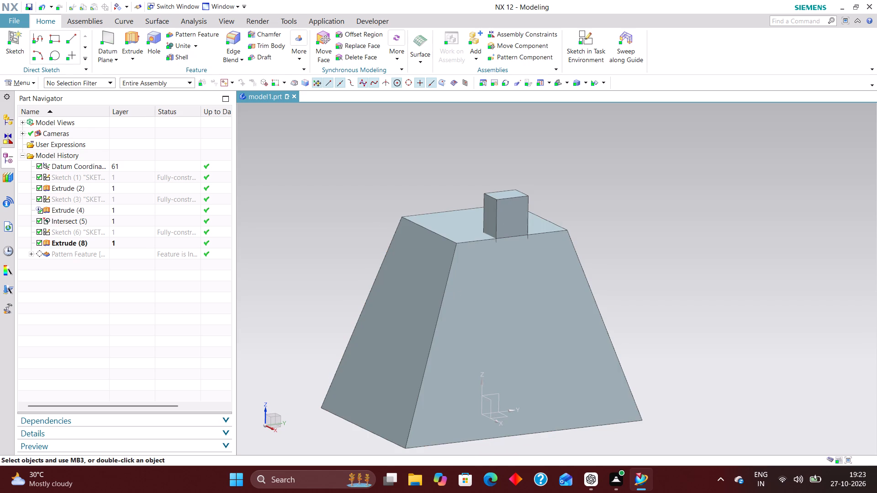
# Make the existing linear pattern the current feature, rolling the model history forward to include it.
pyautogui.click(133, 251)
pyautogui.rightClick(132, 252)
pyautogui.click(184, 241)
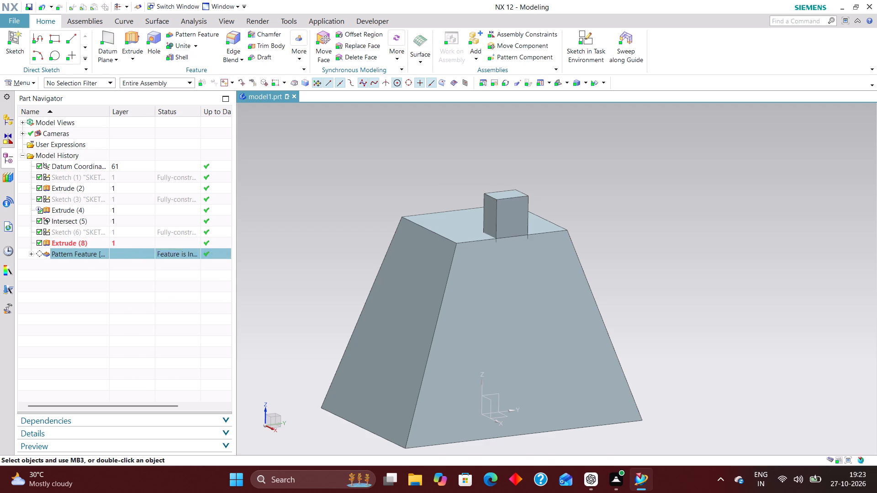
pyautogui.moveTo(371, 196); pyautogui.dragTo(388, 243, button='middle')
pyautogui.scroll(1, 371, 196)
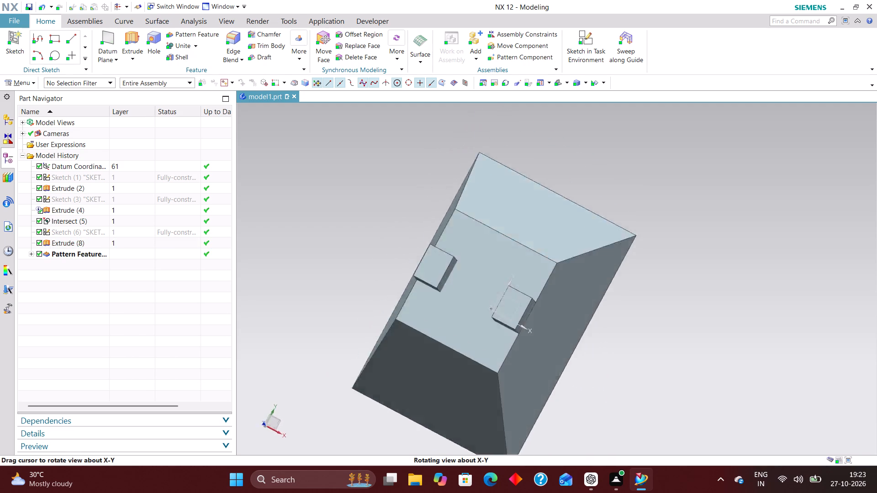
pyautogui.moveTo(388, 243); pyautogui.dragTo(361, 217, button='middle')
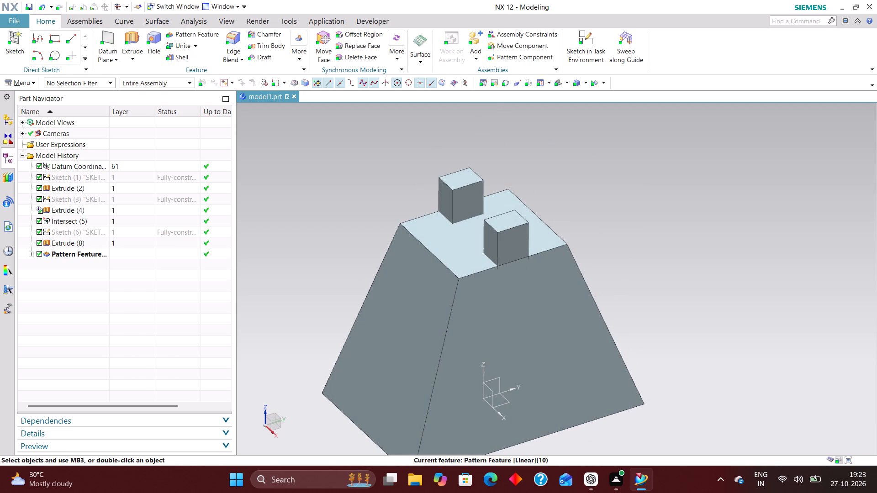
pyautogui.scroll(-2, 440, 205)
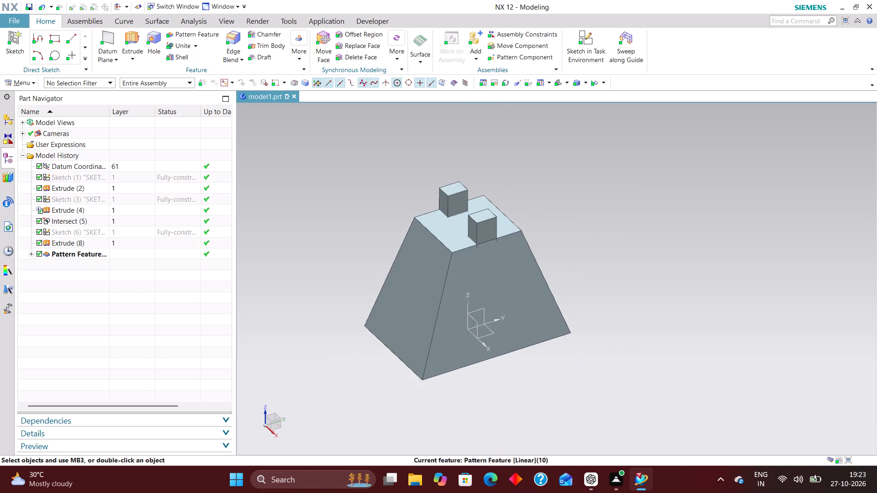
pyautogui.middleClick(522, 211)
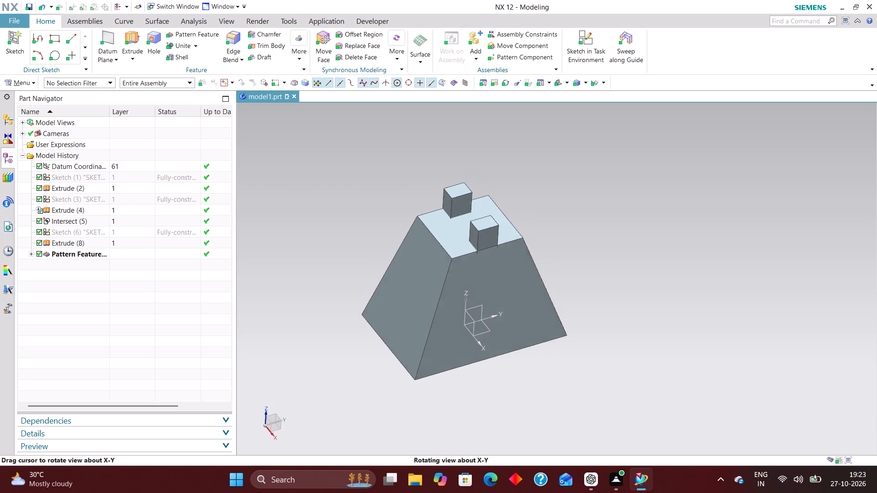
# Set up a linear Pattern Feature of the original small rectangular extrusion, using the datum Y axis as Direction 1.
pyautogui.click(193, 34)
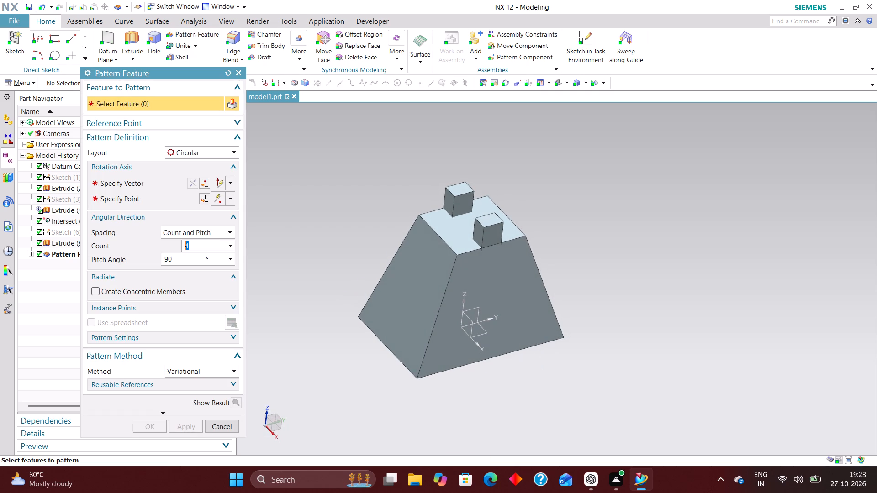
pyautogui.click(215, 152)
pyautogui.click(205, 163)
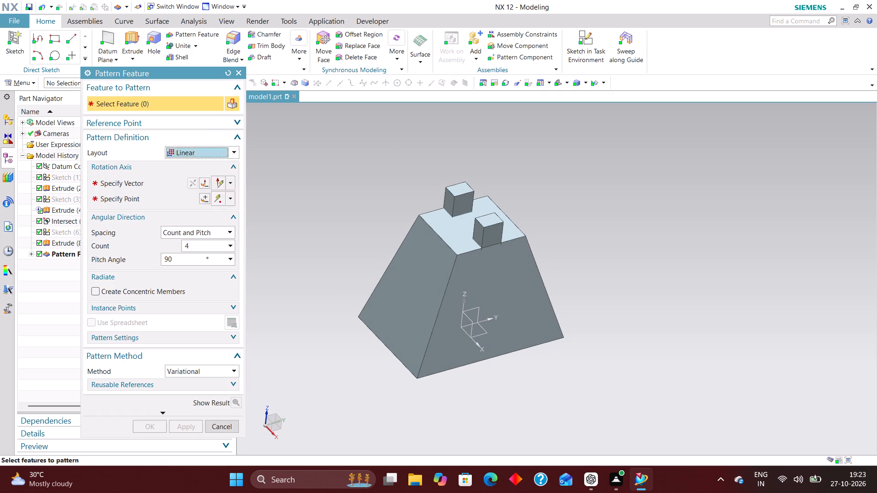
pyautogui.moveTo(629, 208); pyautogui.dragTo(595, 195, button='middle')
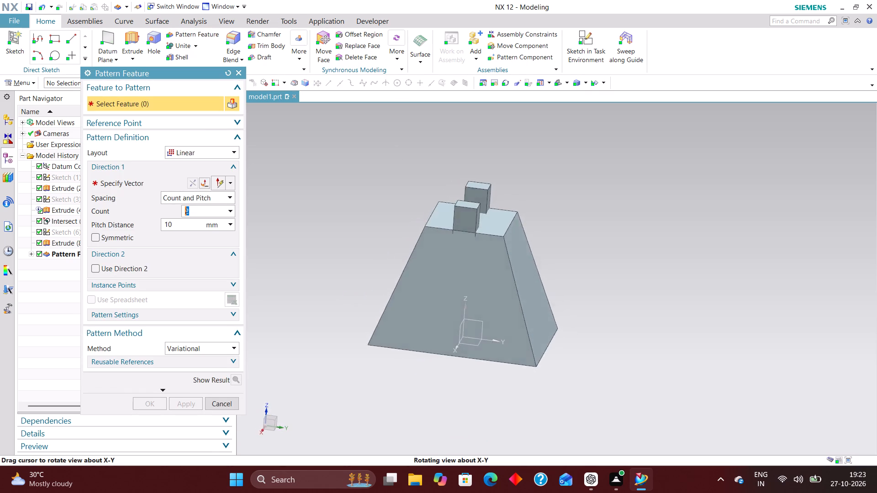
pyautogui.moveTo(595, 195); pyautogui.dragTo(606, 205, button='middle')
pyautogui.moveTo(606, 205); pyautogui.dragTo(581, 230, button='middle')
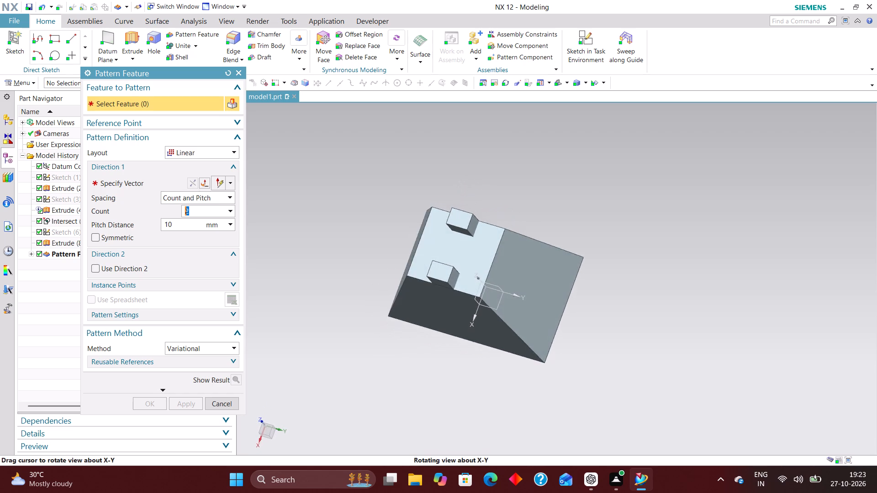
pyautogui.moveTo(581, 230); pyautogui.dragTo(591, 200, button='middle')
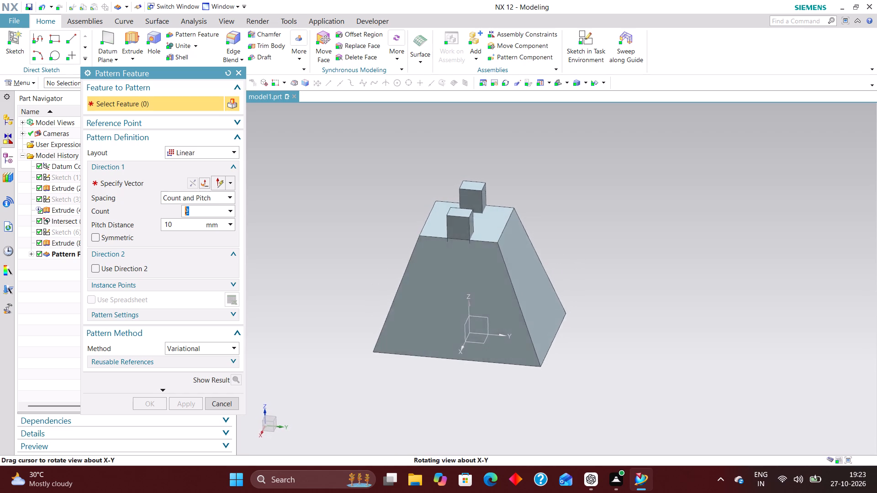
pyautogui.moveTo(591, 200); pyautogui.dragTo(592, 194, button='middle')
pyautogui.moveTo(595, 194); pyautogui.dragTo(606, 193, button='middle')
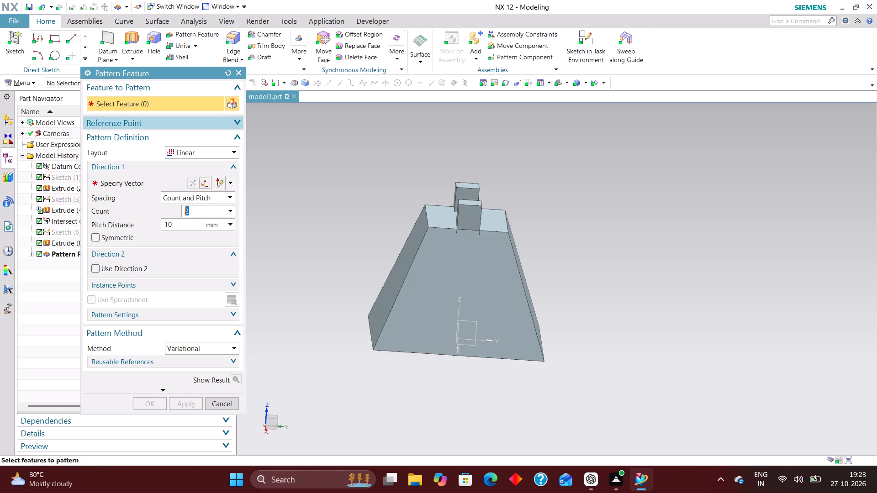
pyautogui.click(469, 201)
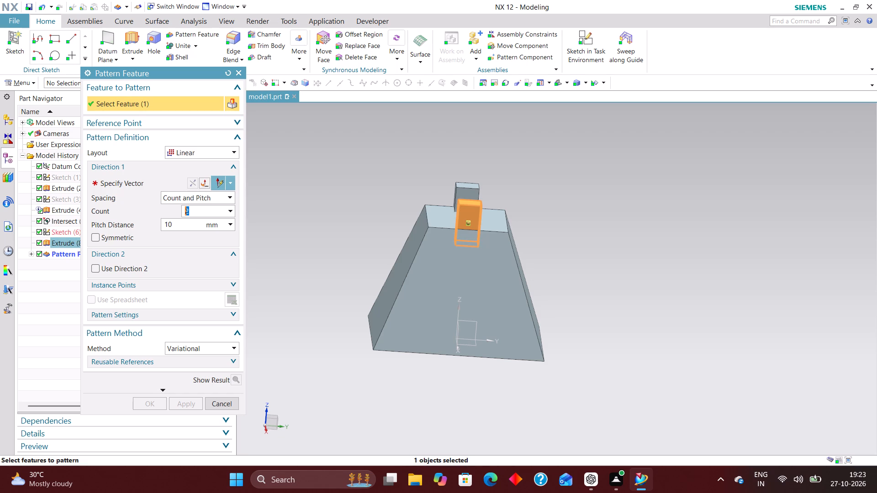
pyautogui.moveTo(499, 293); pyautogui.dragTo(491, 313, button='middle')
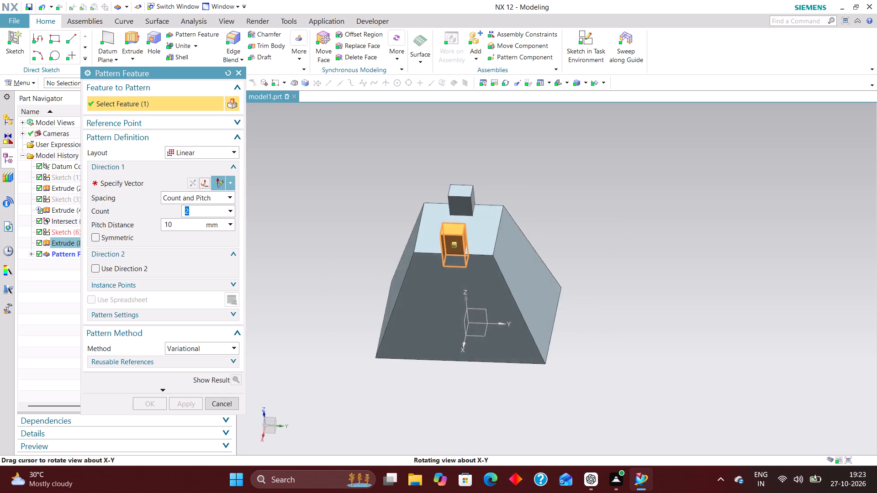
pyautogui.moveTo(491, 313); pyautogui.dragTo(498, 309, button='middle')
pyautogui.scroll(1, 498, 308)
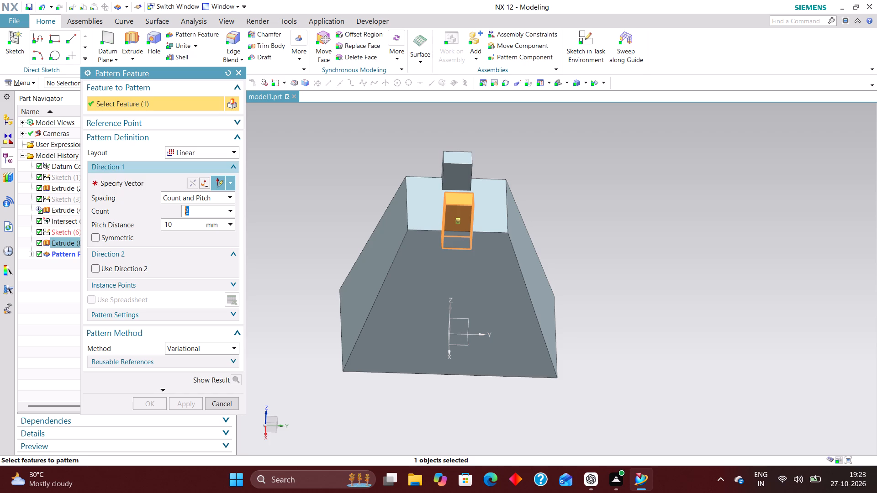
pyautogui.click(136, 180)
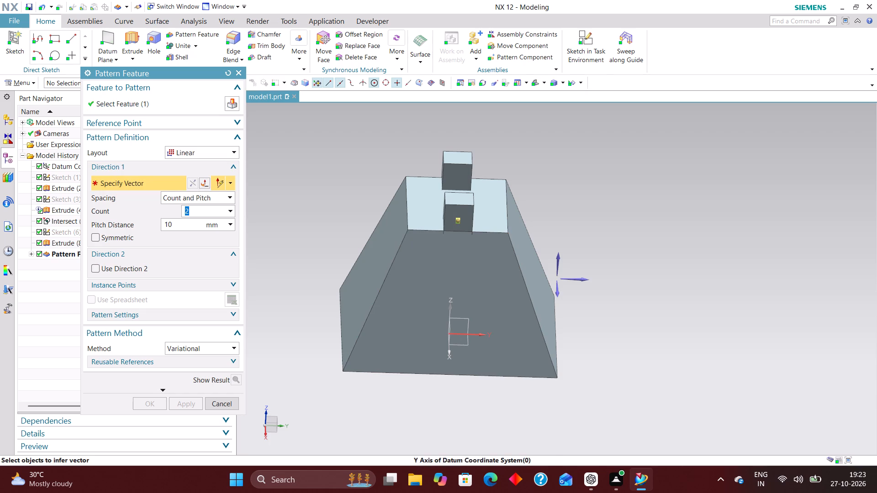
pyautogui.click(479, 335)
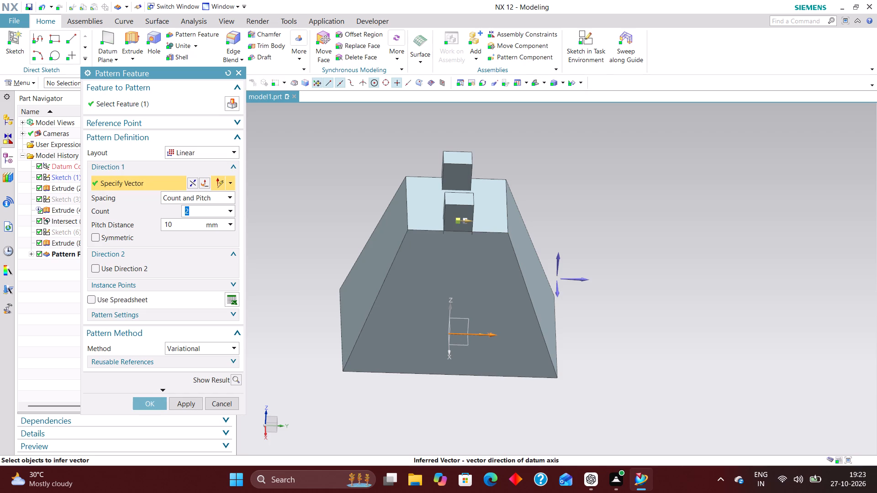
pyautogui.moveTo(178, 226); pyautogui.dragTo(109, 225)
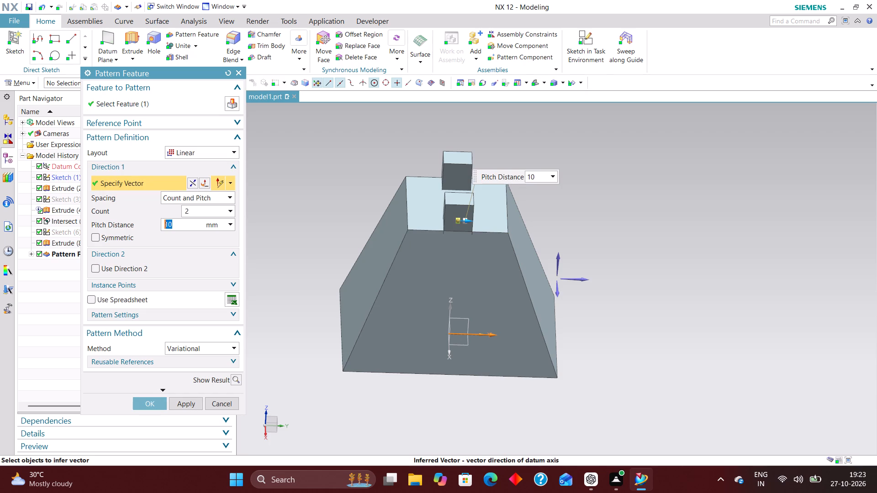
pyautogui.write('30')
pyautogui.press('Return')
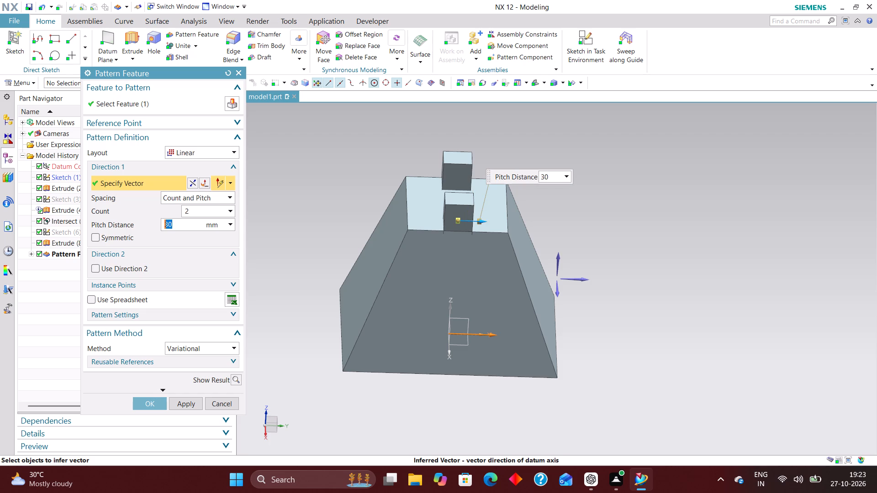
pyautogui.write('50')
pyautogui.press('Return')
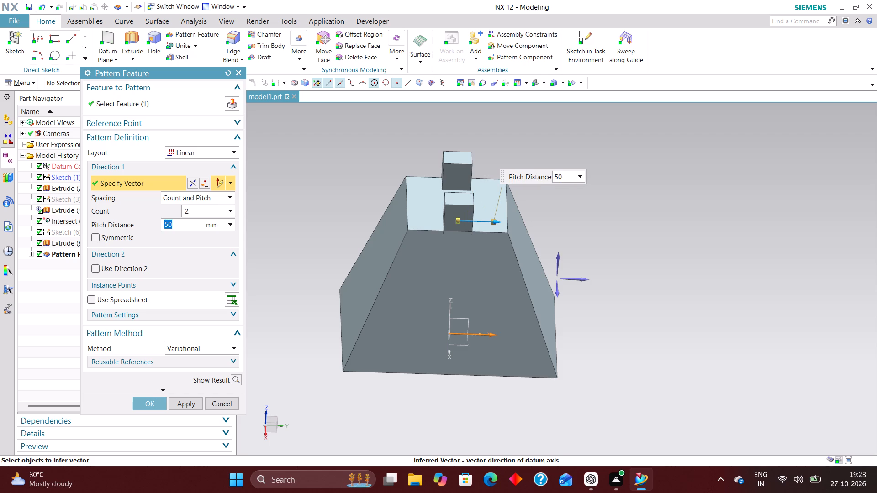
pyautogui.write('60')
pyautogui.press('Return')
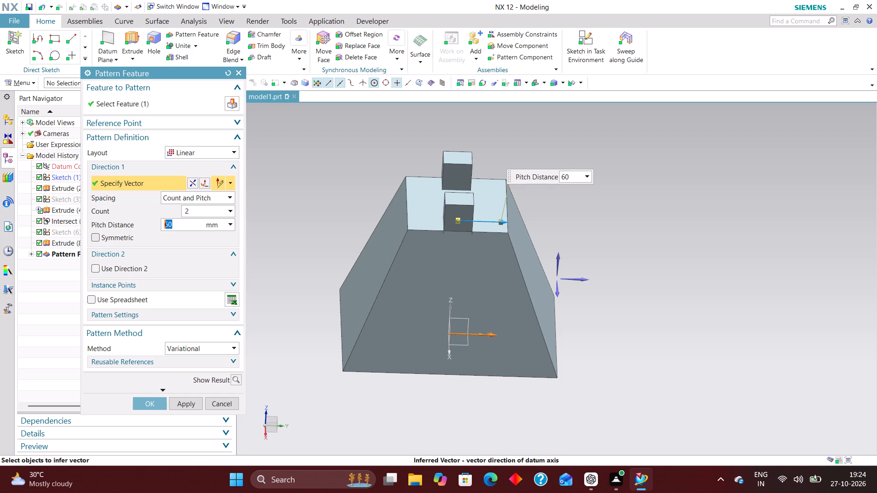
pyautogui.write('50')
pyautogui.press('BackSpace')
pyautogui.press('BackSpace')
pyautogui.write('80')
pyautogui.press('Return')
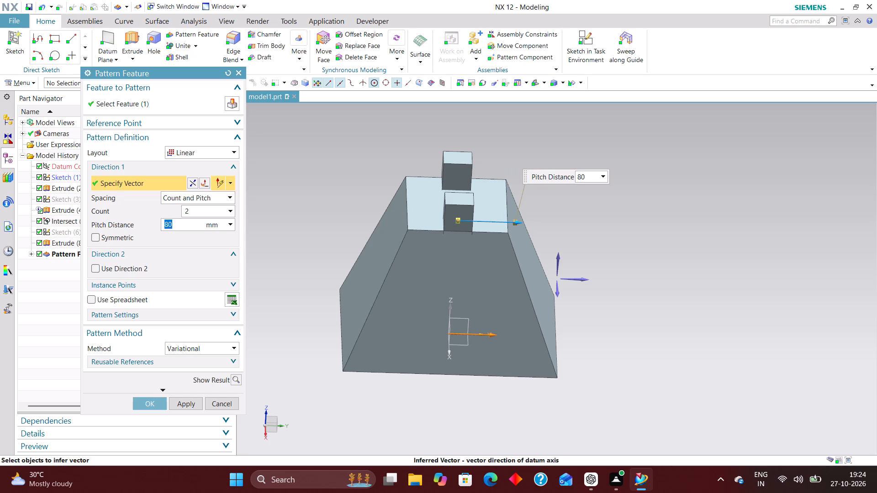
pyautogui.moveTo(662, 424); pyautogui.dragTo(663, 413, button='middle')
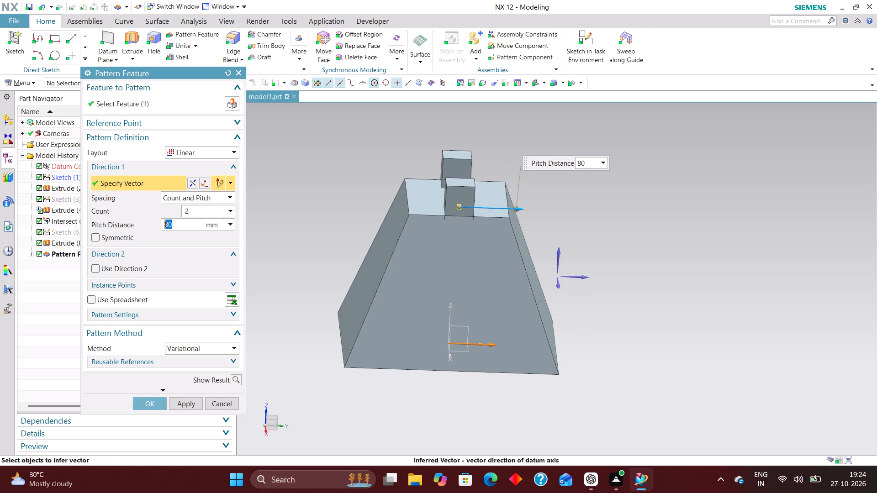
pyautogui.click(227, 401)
# Subtract the two small rectangular bodies from the tapered block to cut two pockets in its top.
pyautogui.scroll(-2, 549, 412)
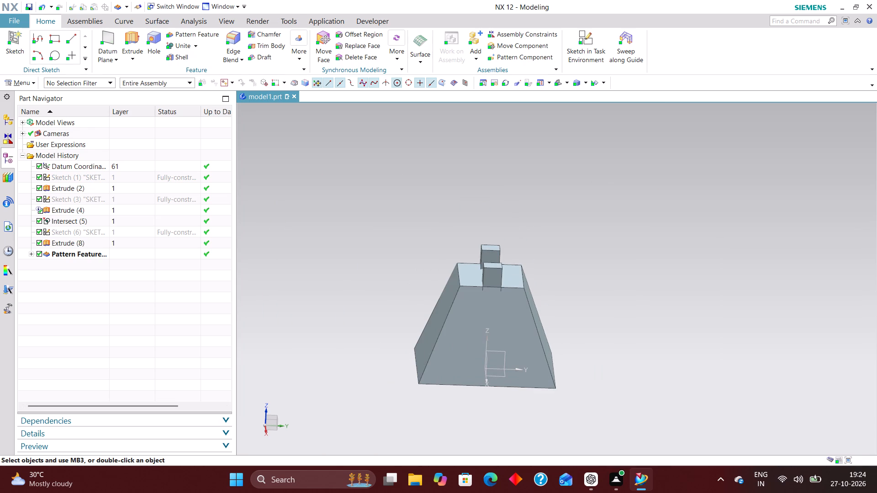
pyautogui.scroll(1, 595, 315)
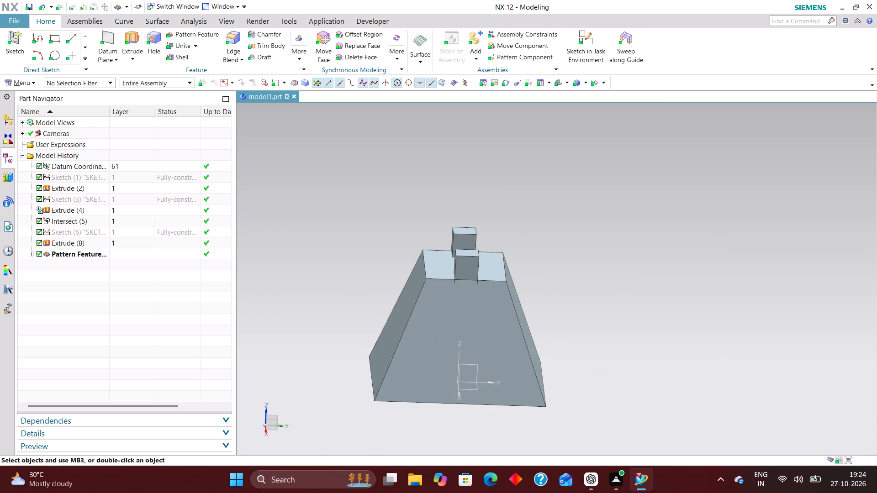
pyautogui.click(195, 47)
pyautogui.click(193, 70)
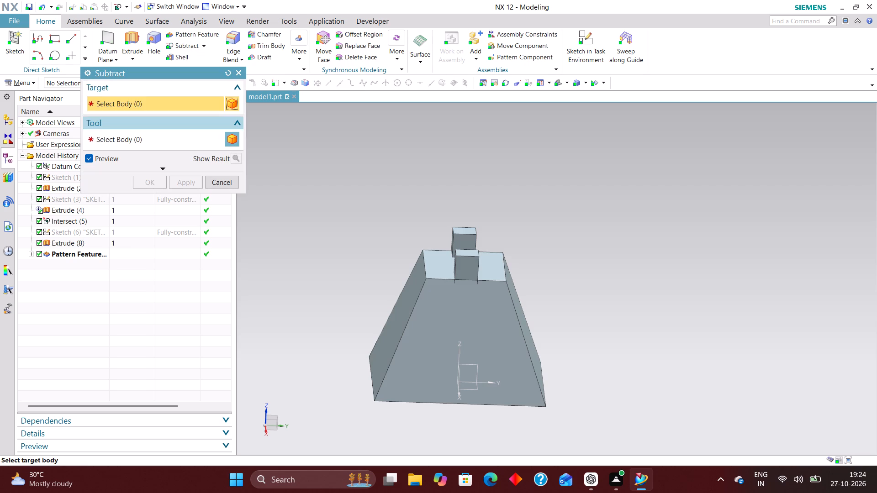
pyautogui.click(432, 336)
pyautogui.click(470, 252)
pyautogui.click(469, 232)
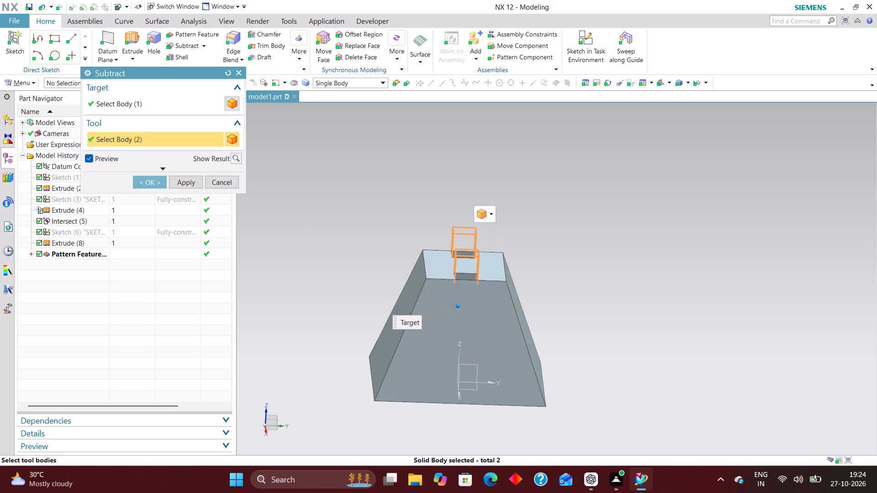
pyautogui.click(146, 182)
# Reopen the small rectangle's sketch, Sketch (6), and set the rectangle's horizontal width to 35 mm.
pyautogui.moveTo(507, 271); pyautogui.dragTo(502, 282, button='middle')
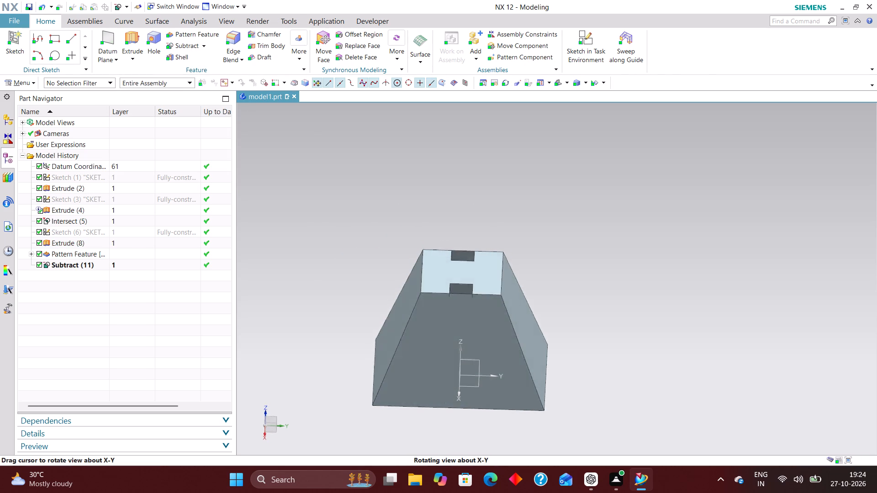
pyautogui.moveTo(502, 282); pyautogui.dragTo(500, 309, button='middle')
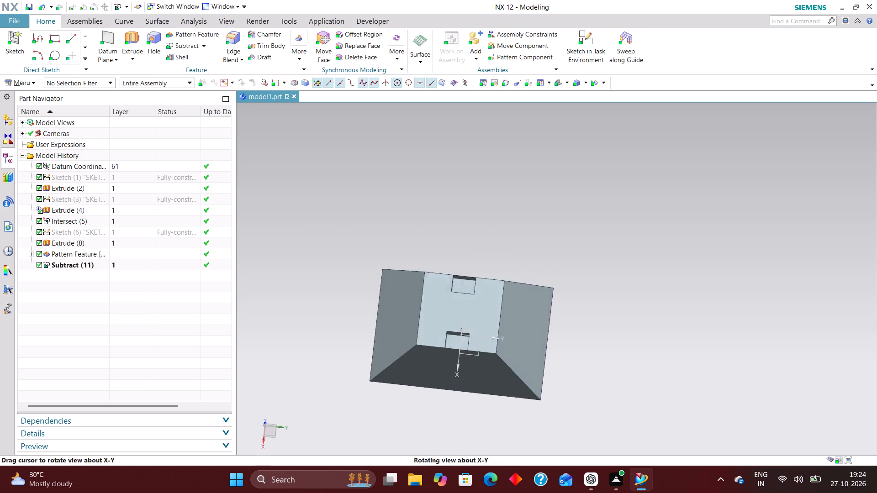
pyautogui.moveTo(500, 309); pyautogui.dragTo(486, 294, button='middle')
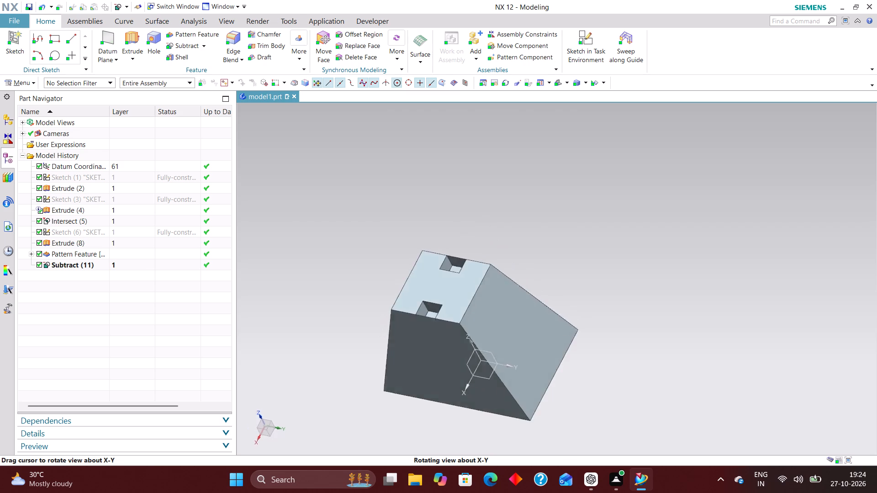
pyautogui.moveTo(486, 294); pyautogui.dragTo(503, 282, button='middle')
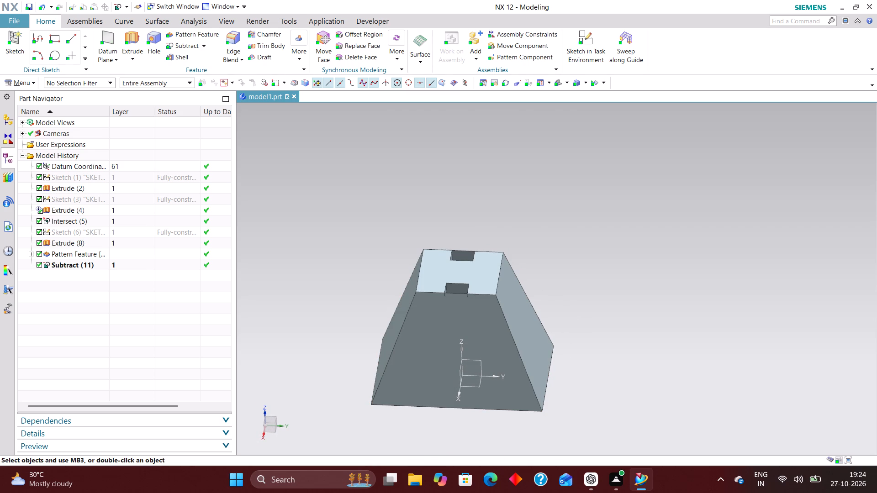
pyautogui.click(94, 231)
pyautogui.rightClick(94, 230)
pyautogui.click(152, 225)
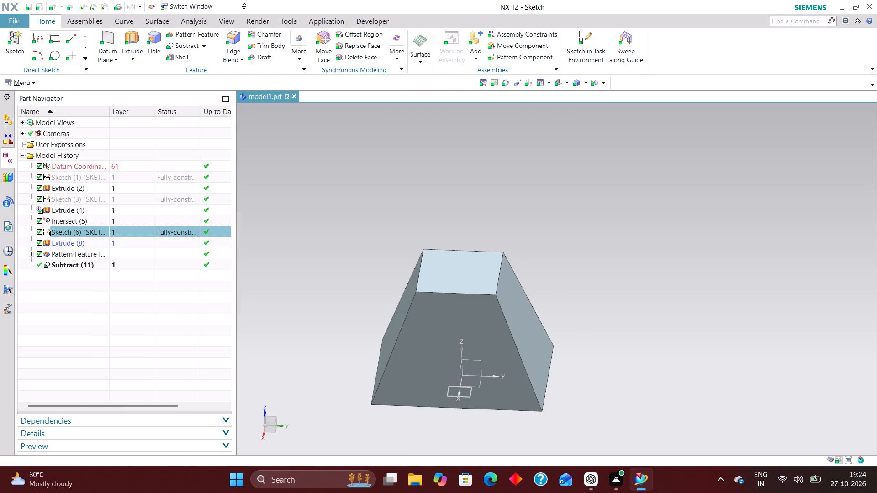
pyautogui.scroll(-2, 435, 295)
pyautogui.scroll(2, 496, 366)
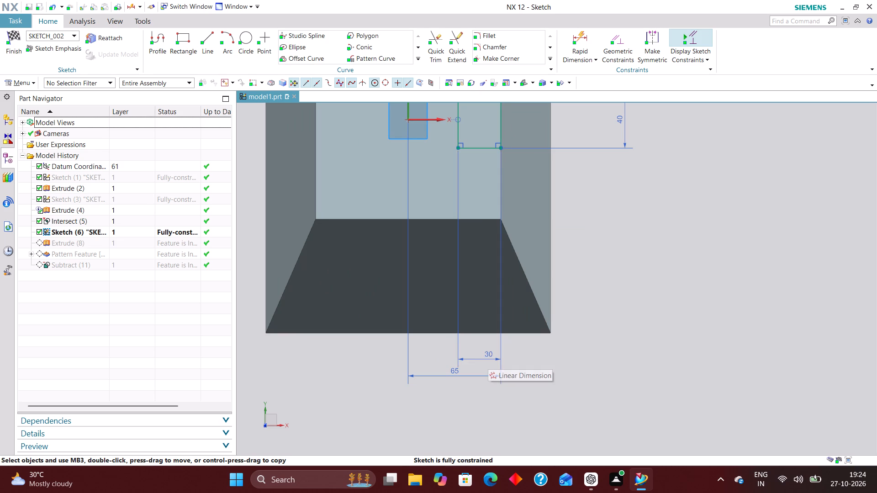
pyautogui.doubleClick(483, 355)
pyautogui.write('35')
pyautogui.press('Return')
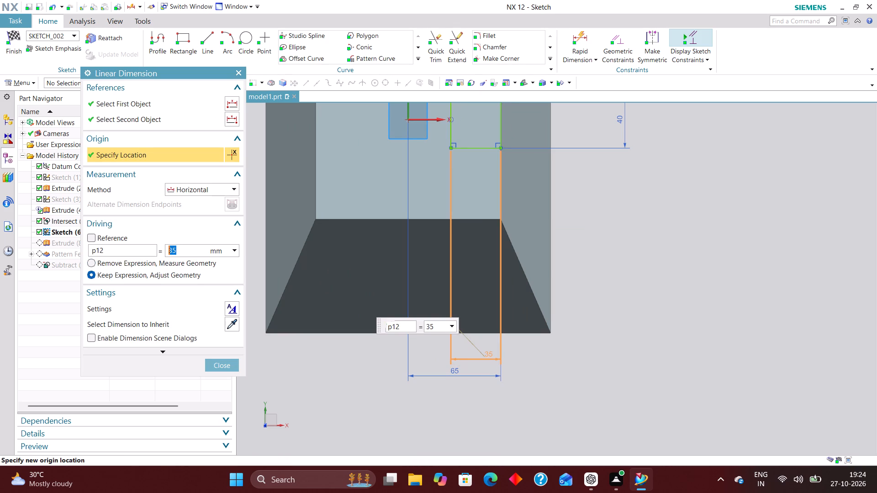
# Set the distance from the sketch's vertical axis to the rectangle's far edge to 70 mm and finish the sketch.
pyautogui.doubleClick(460, 374)
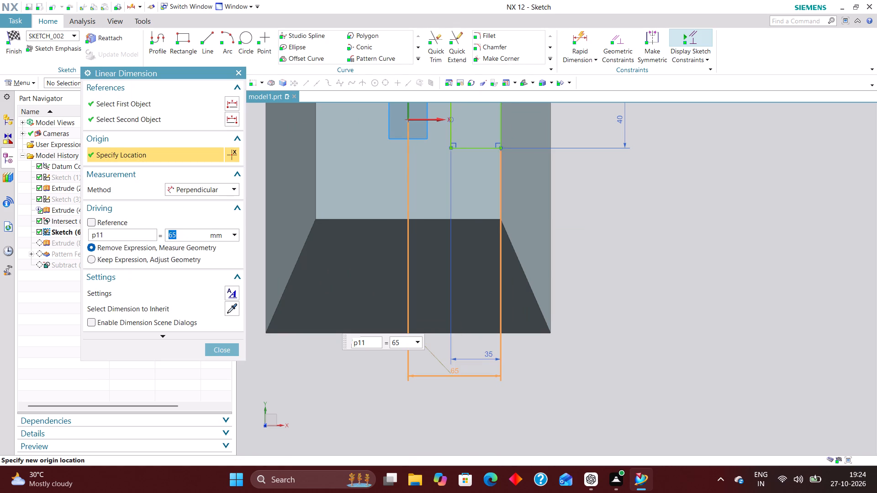
pyautogui.write('70')
pyautogui.press('Return')
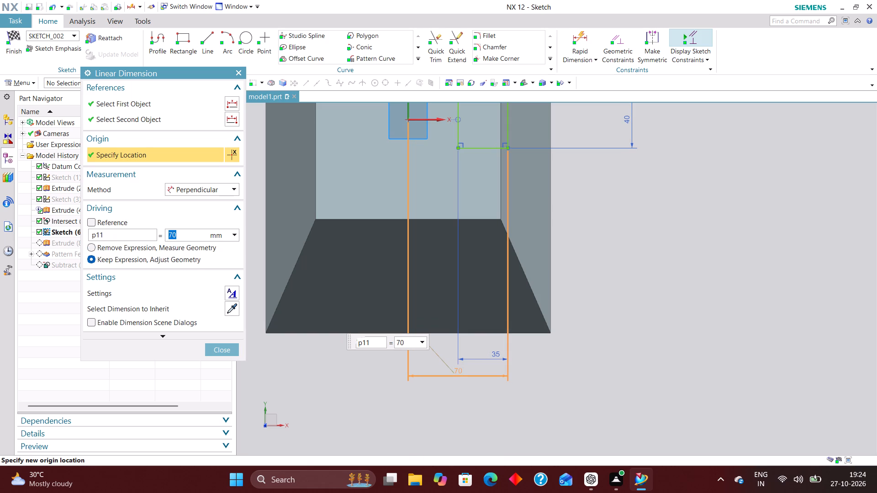
pyautogui.click(216, 344)
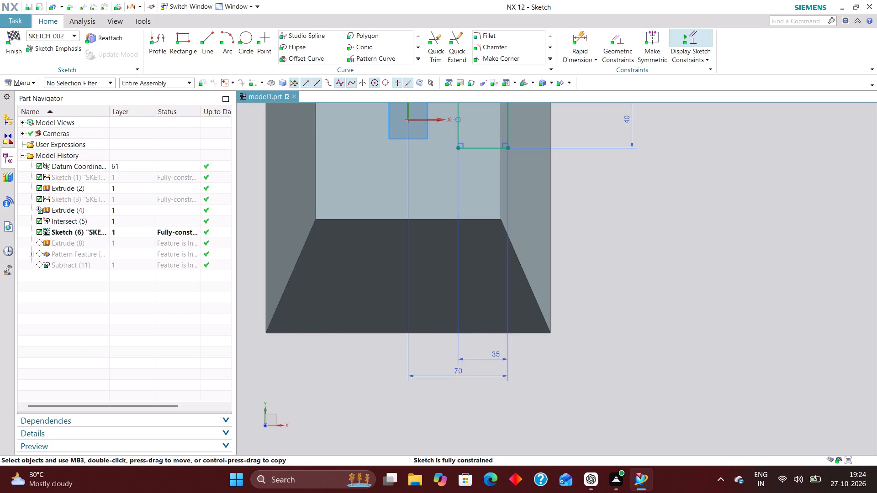
pyautogui.click(16, 37)
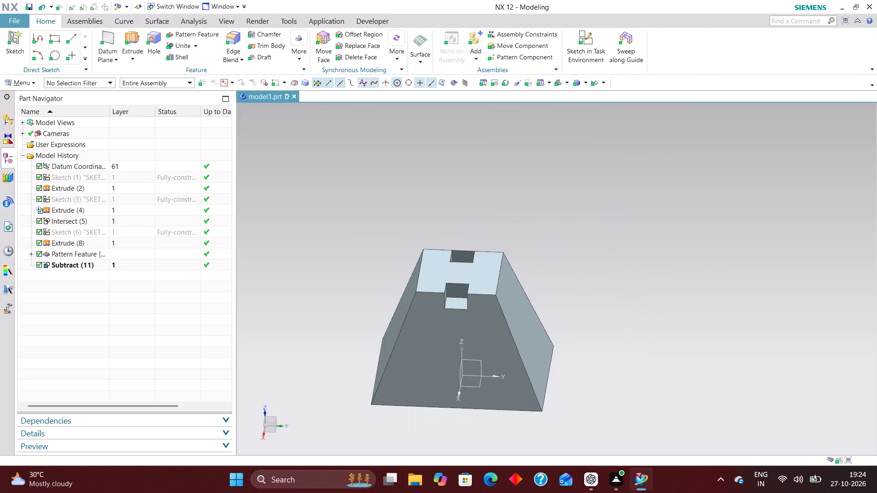
# Delete the linear pattern feature of the small rectangular extrusion from the model history.
pyautogui.moveTo(586, 281); pyautogui.dragTo(591, 278, button='middle')
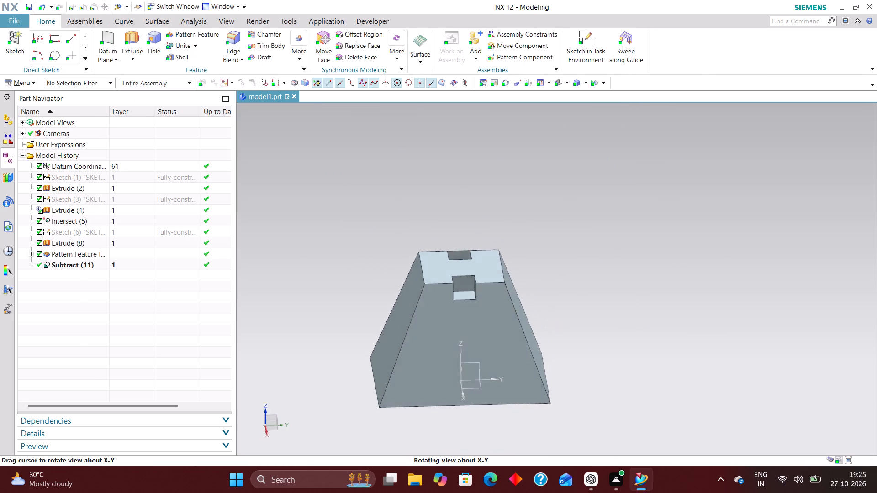
pyautogui.moveTo(591, 278); pyautogui.dragTo(590, 314, button='middle')
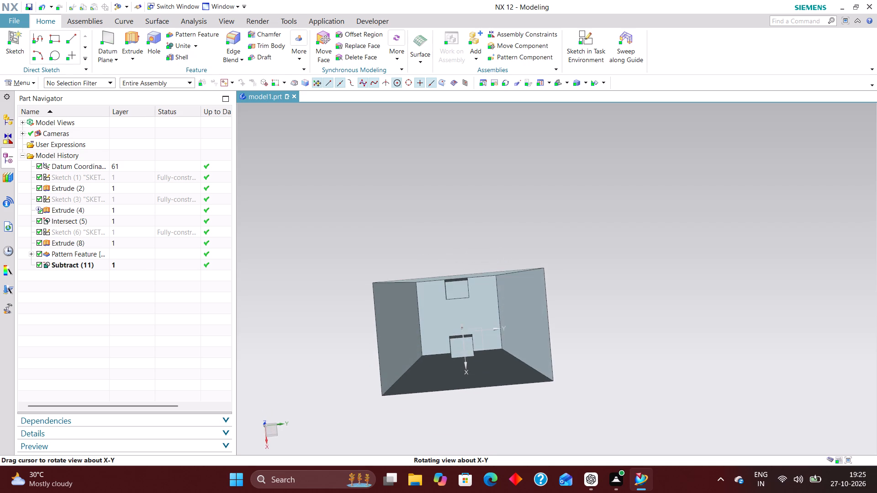
pyautogui.moveTo(590, 314); pyautogui.dragTo(591, 278, button='middle')
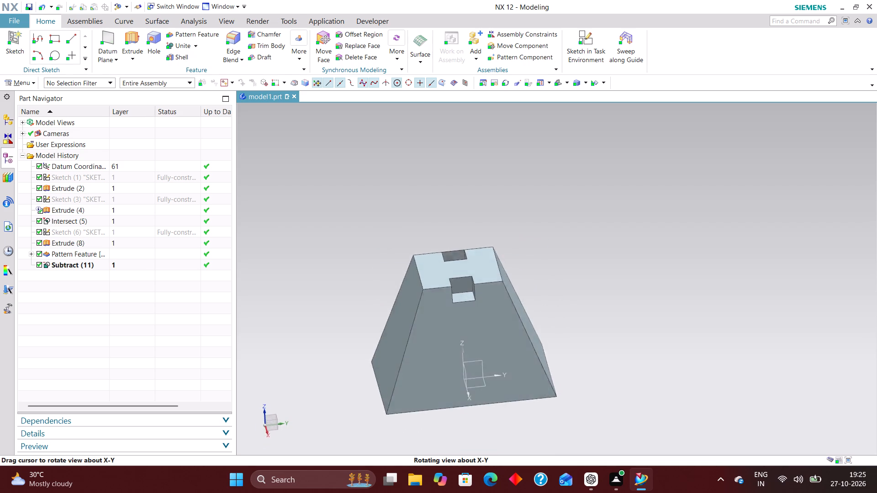
pyautogui.moveTo(591, 278); pyautogui.dragTo(655, 297, button='middle')
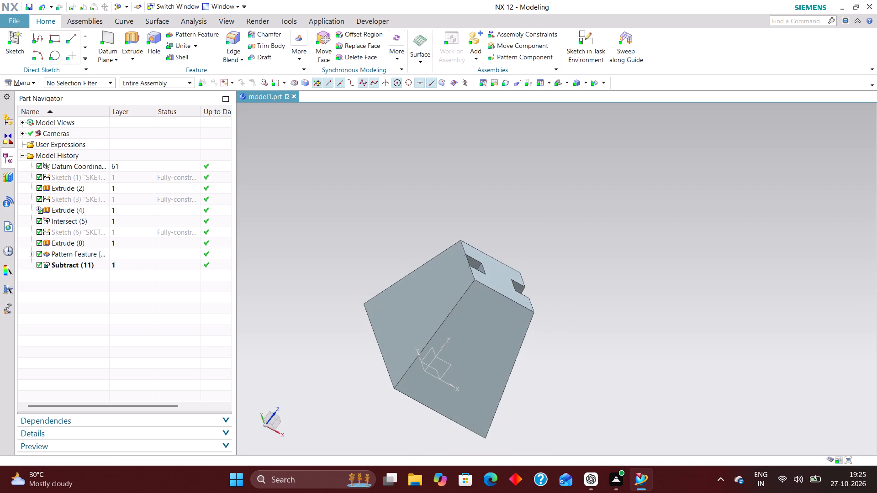
pyautogui.click(105, 263)
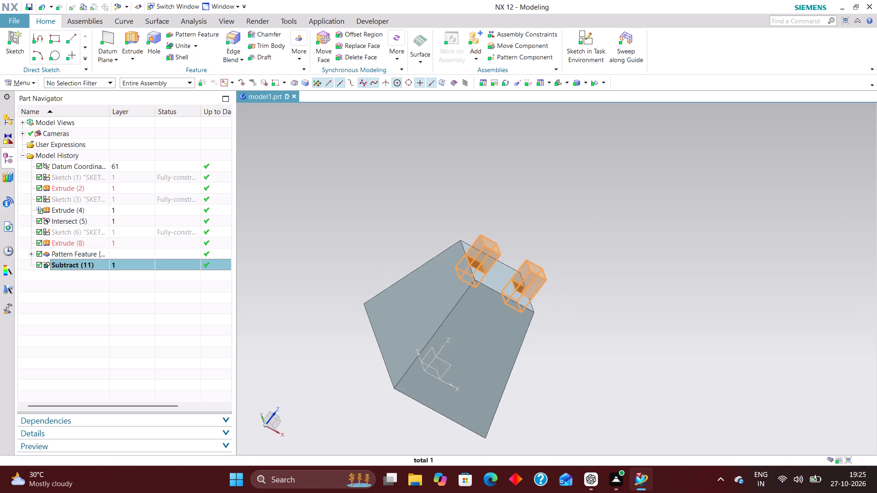
pyautogui.rightClick(134, 262)
pyautogui.click(122, 251)
pyautogui.rightClick(123, 252)
pyautogui.click(203, 265)
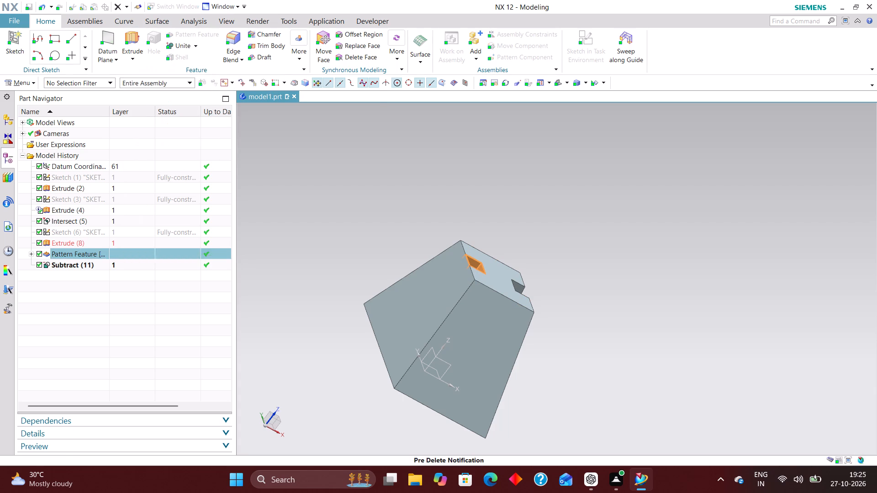
pyautogui.click(290, 135)
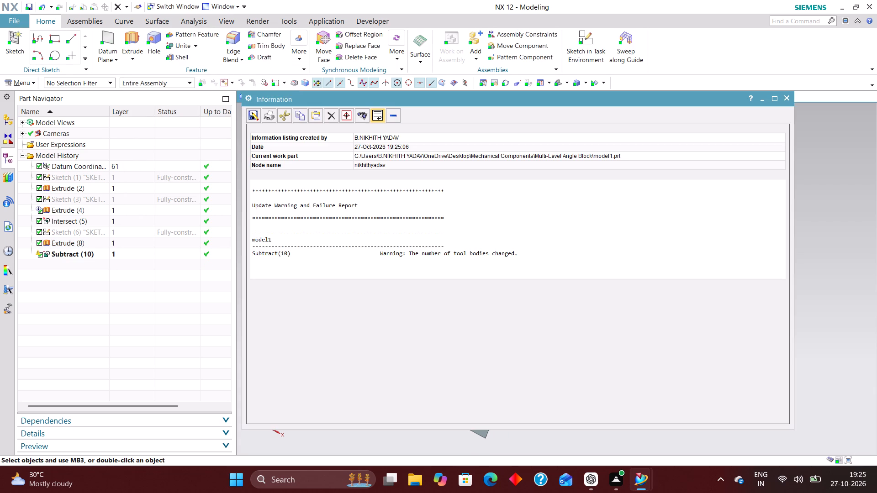
pyautogui.click(790, 101)
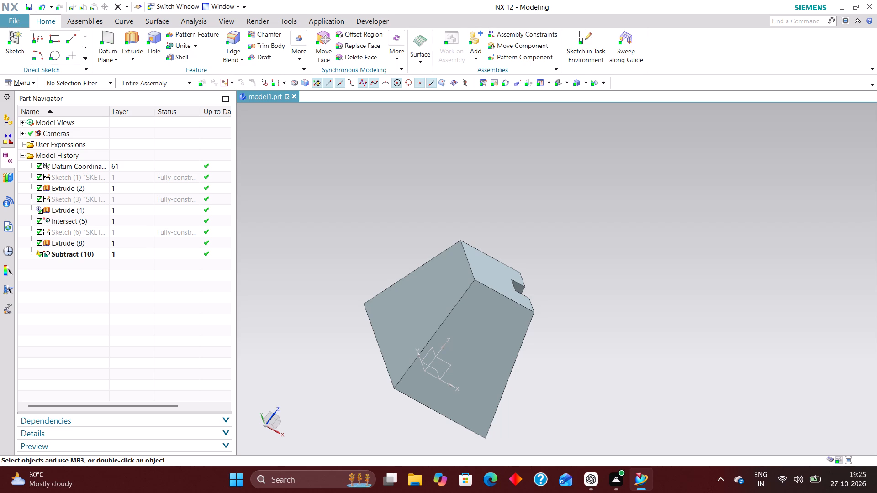
# Mirror the small rectangular extrusion, Extrude (8), about the YZ plane of the datum coordinate system.
pyautogui.moveTo(746, 328); pyautogui.dragTo(707, 285, button='middle')
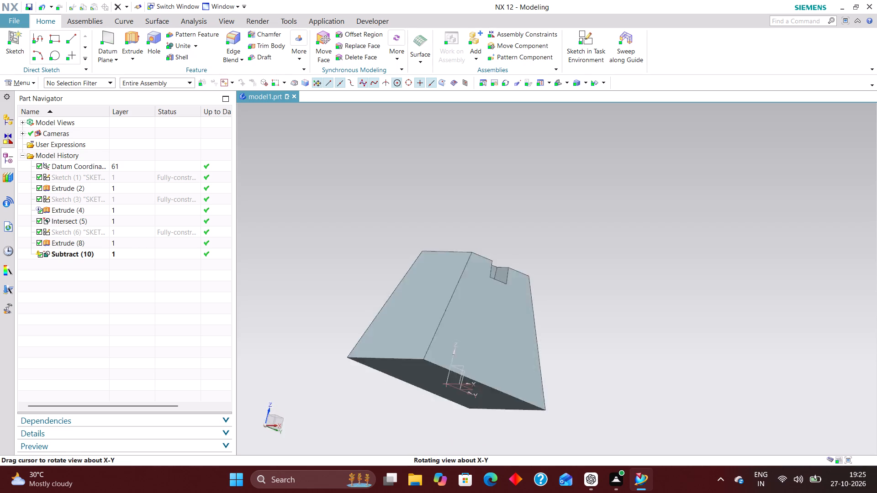
pyautogui.moveTo(707, 285); pyautogui.dragTo(734, 317, button='middle')
pyautogui.scroll(1, 734, 316)
pyautogui.scroll(-2, 645, 288)
pyautogui.scroll(1, 626, 296)
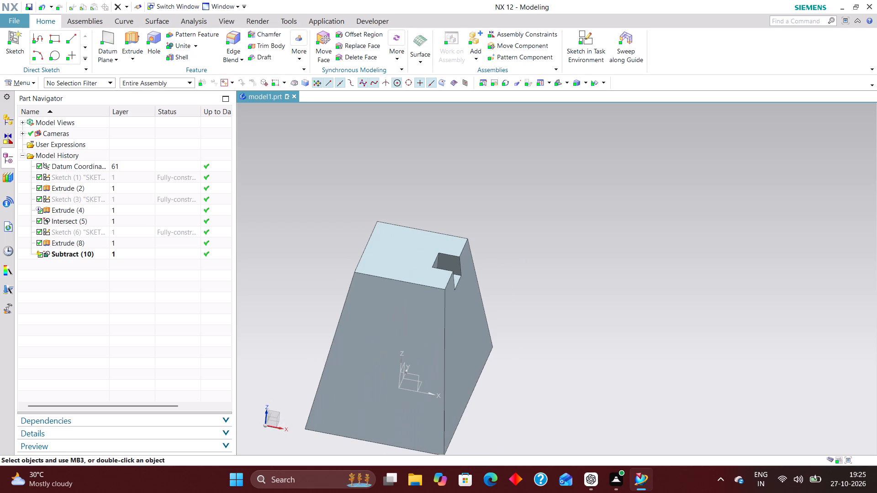
pyautogui.scroll(1, 626, 296)
pyautogui.click(306, 55)
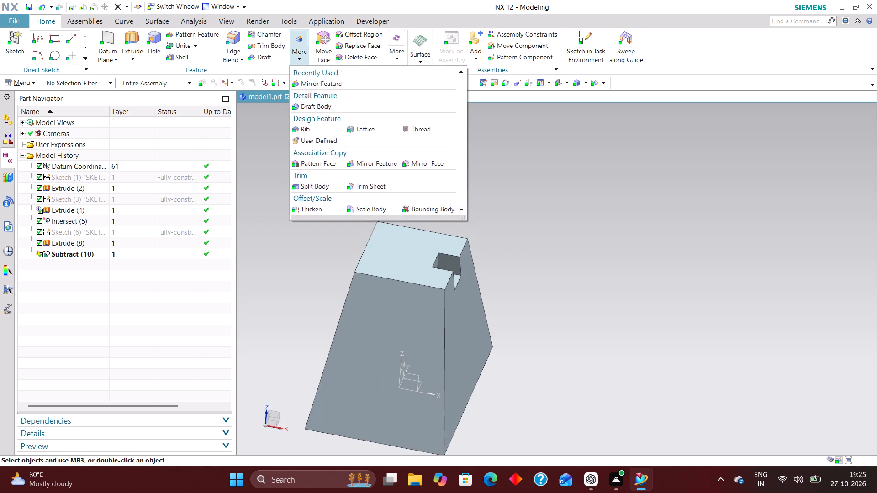
pyautogui.click(314, 83)
pyautogui.click(80, 243)
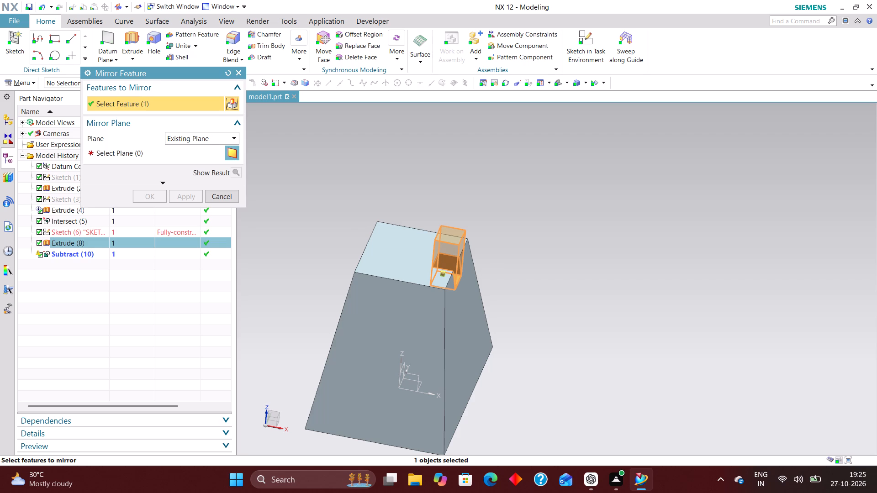
pyautogui.click(139, 161)
pyautogui.click(142, 158)
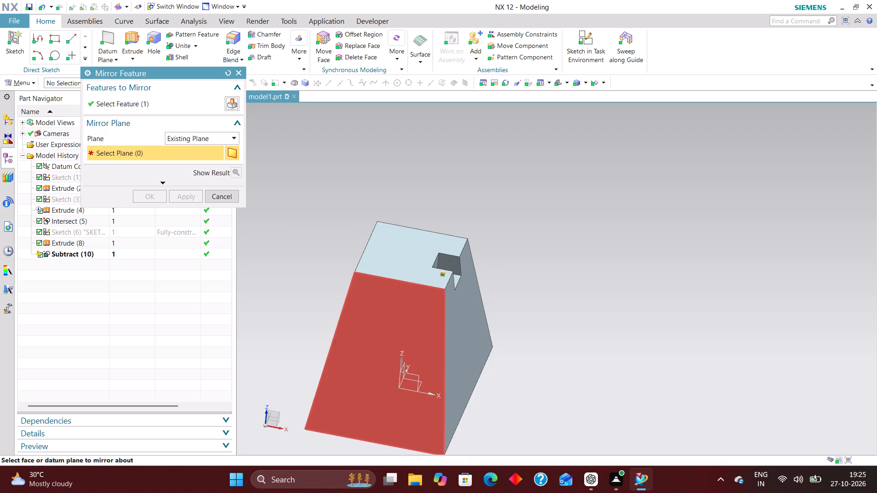
pyautogui.scroll(4, 402, 376)
pyautogui.click(401, 382)
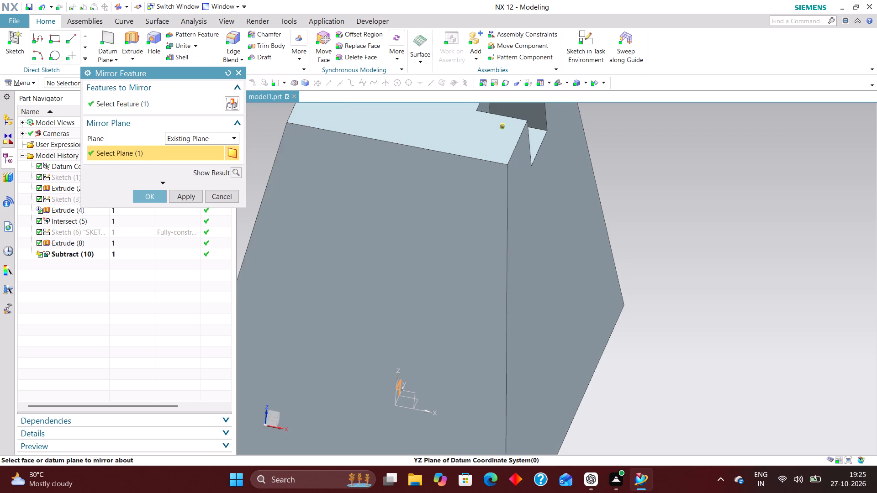
pyautogui.scroll(-3, 498, 310)
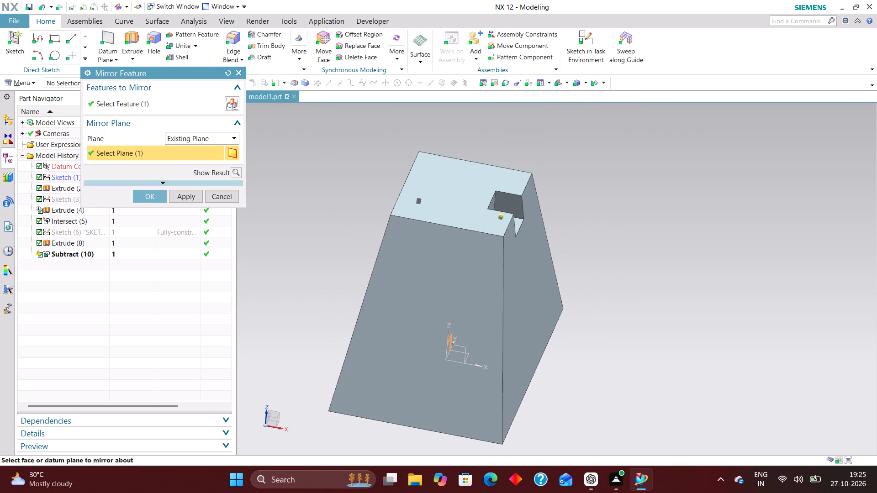
pyautogui.click(150, 195)
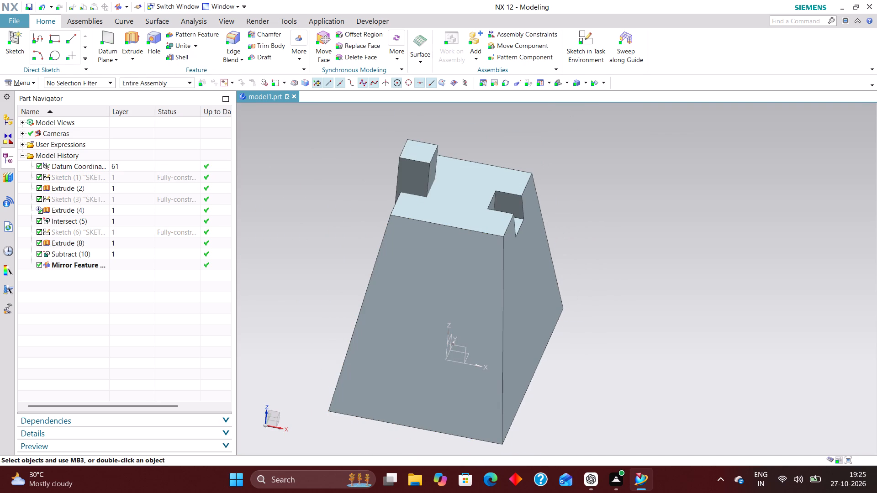
# Reorder the mirror feature so it comes before the Subtract feature in the model history.
pyautogui.moveTo(99, 263); pyautogui.dragTo(97, 252)
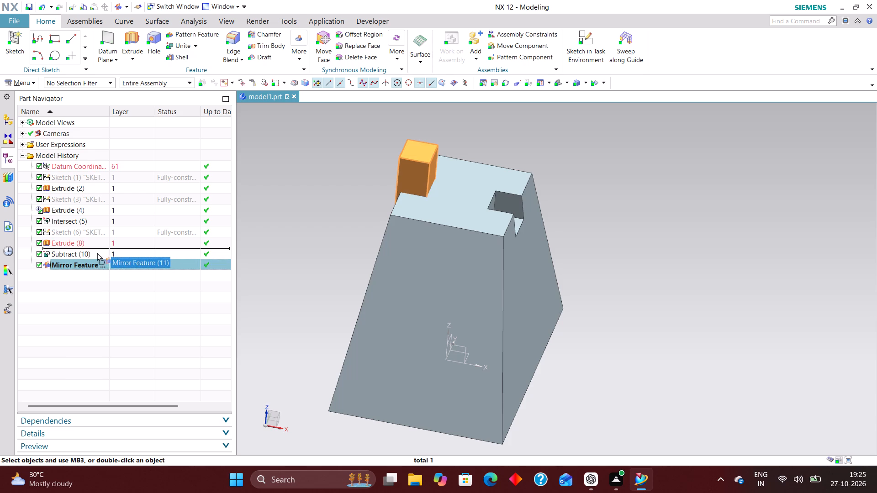
pyautogui.moveTo(97, 252); pyautogui.dragTo(96, 252)
# Edit the Subtract feature to include the mirrored rectangular body as a second tool body.
pyautogui.click(103, 267)
pyautogui.rightClick(103, 267)
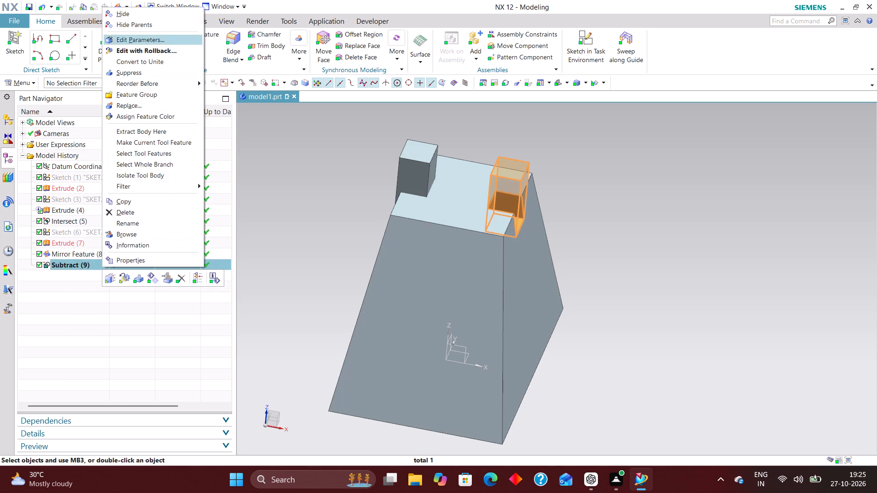
pyautogui.click(156, 49)
pyautogui.click(420, 162)
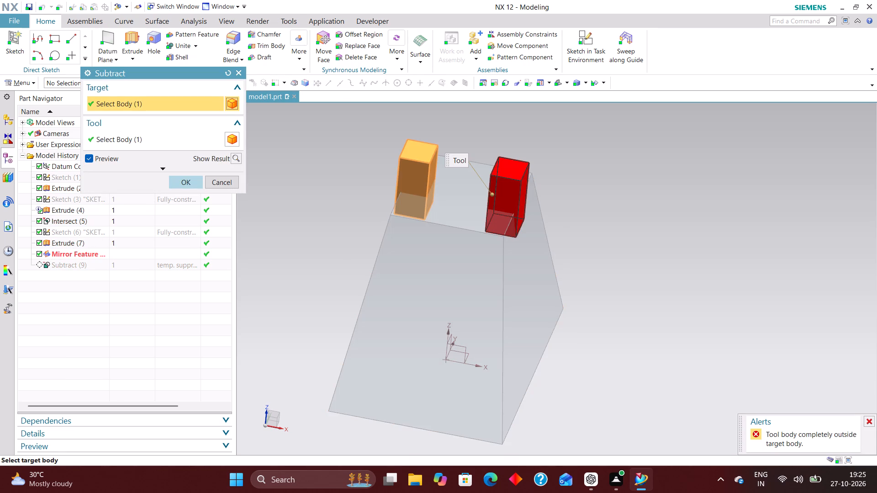
pyautogui.click(225, 72)
pyautogui.click(176, 143)
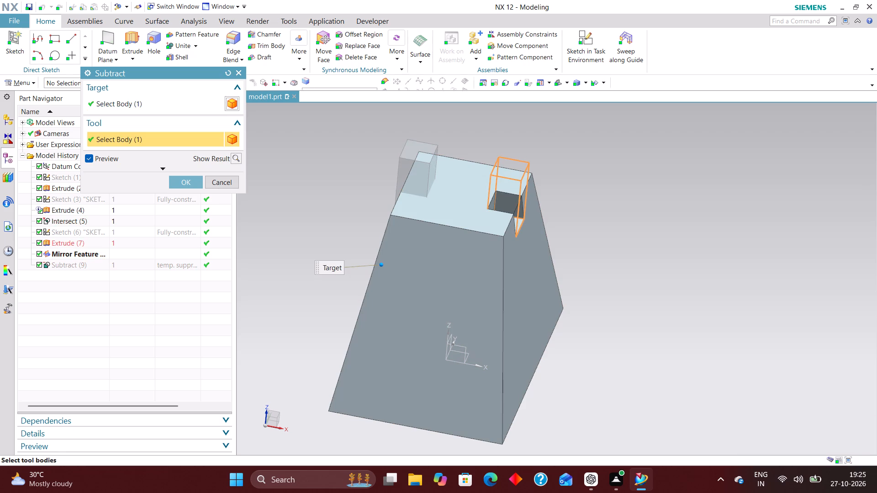
pyautogui.click(407, 151)
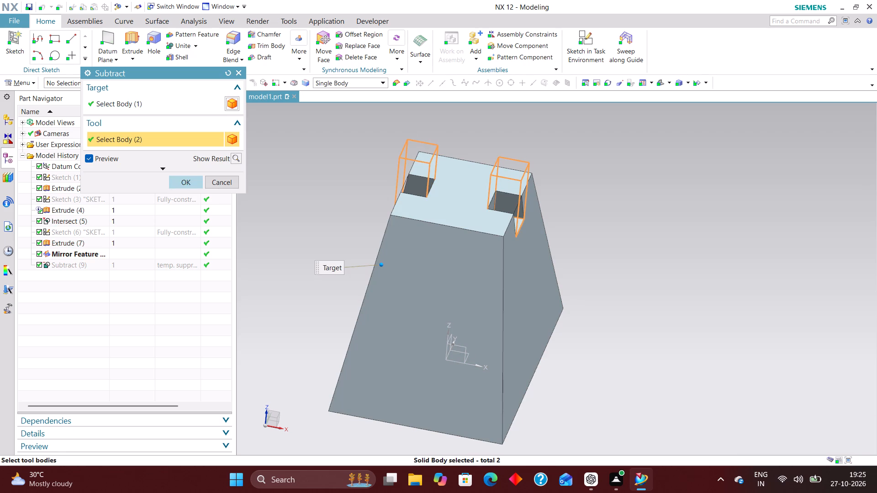
pyautogui.click(187, 178)
# Create a new sketch in the task environment on the XZ plane of the datum coordinate system.
pyautogui.moveTo(624, 187); pyautogui.dragTo(621, 225, button='middle')
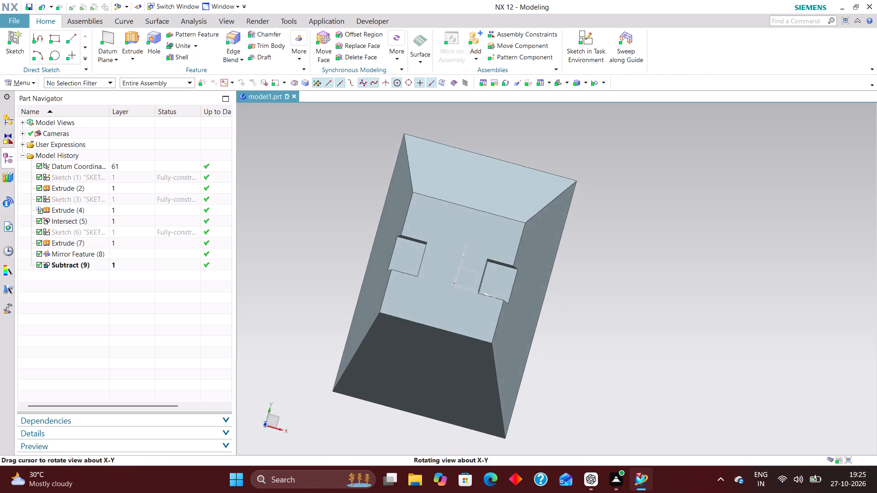
pyautogui.moveTo(621, 225); pyautogui.dragTo(629, 198, button='middle')
pyautogui.moveTo(629, 198); pyautogui.dragTo(629, 193, button='middle')
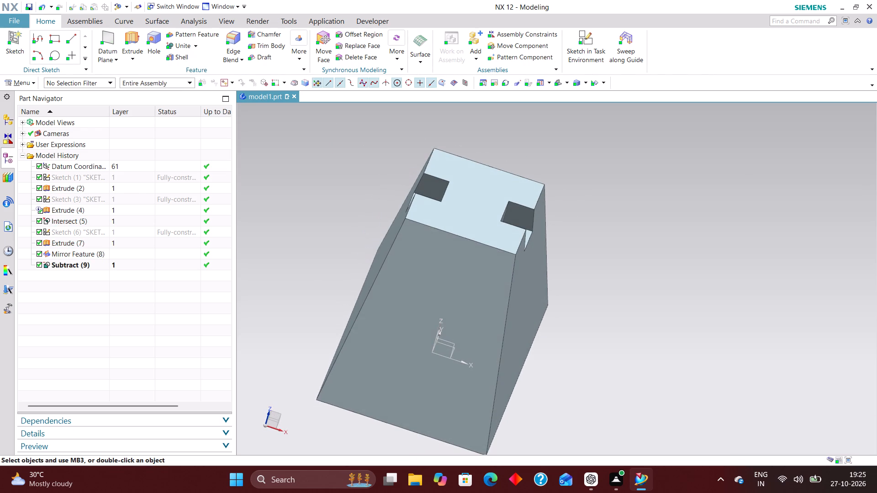
pyautogui.click(582, 43)
pyautogui.moveTo(672, 319); pyautogui.dragTo(663, 305, button='middle')
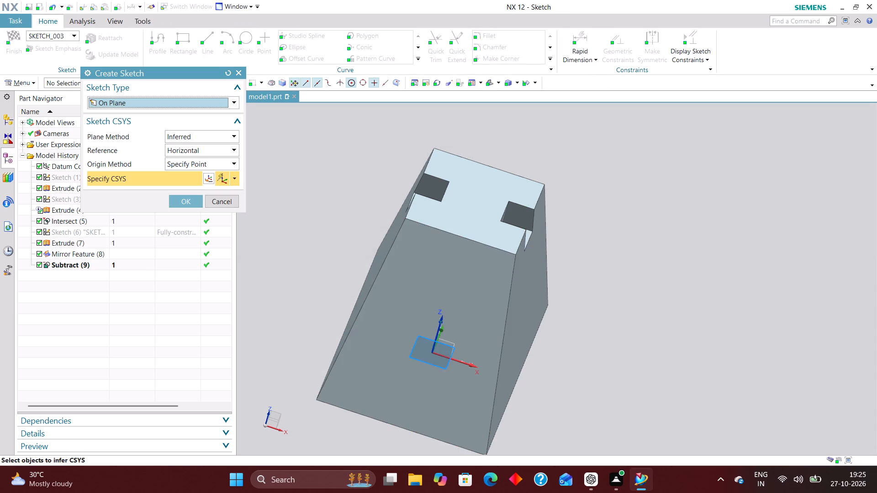
pyautogui.moveTo(663, 305); pyautogui.dragTo(664, 303, button='middle')
pyautogui.scroll(1, 665, 303)
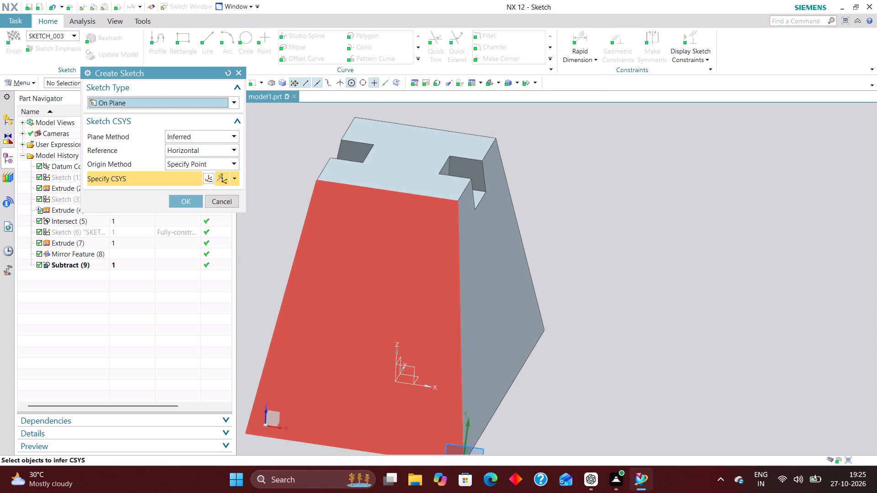
pyautogui.click(412, 367)
pyautogui.click(177, 198)
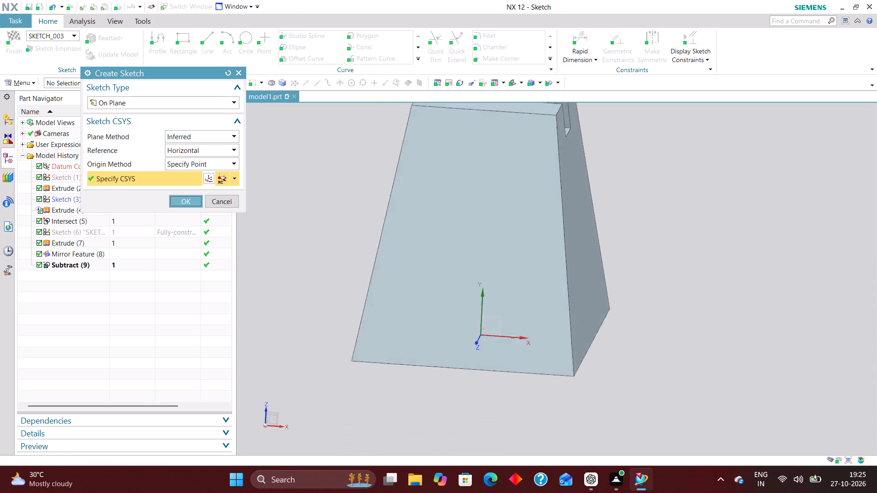
pyautogui.scroll(-4, 391, 291)
pyautogui.scroll(4, 481, 200)
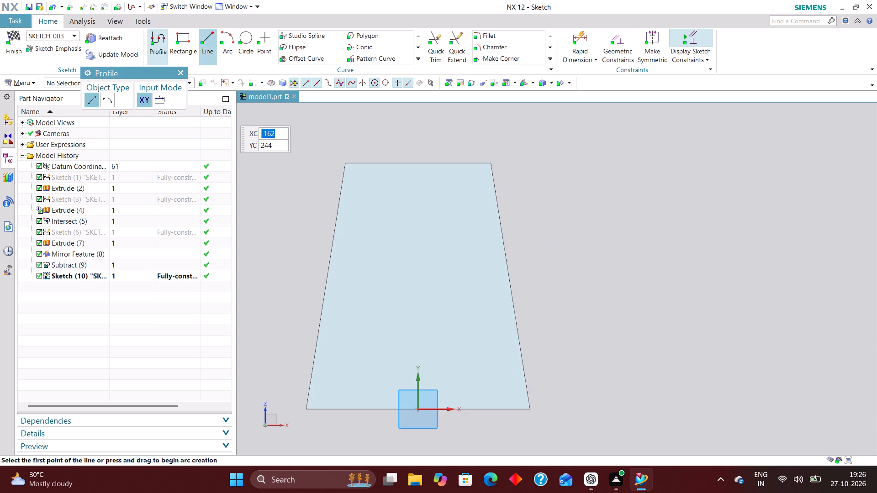
# Sketch a rectangle about 57 mm wide across the block's top edge and constrain its upper side's midpoint to the vertical axis.
pyautogui.click(180, 32)
pyautogui.click(393, 142)
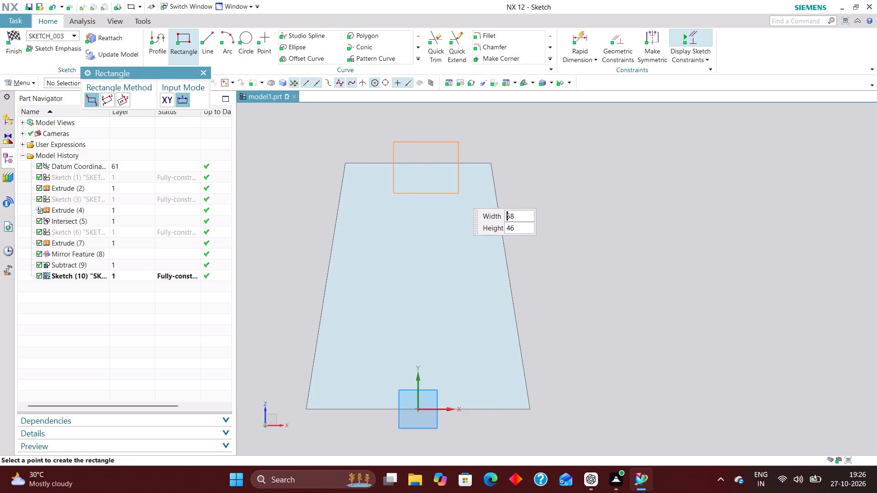
pyautogui.click(457, 191)
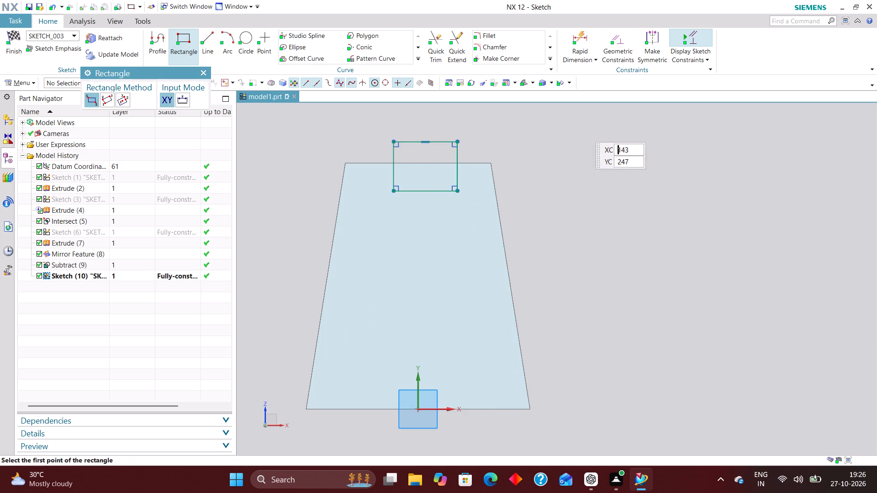
pyautogui.click(621, 39)
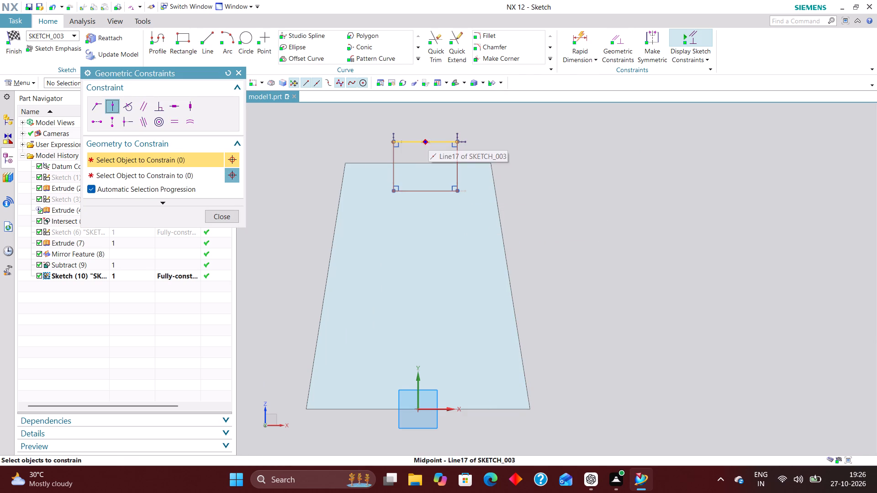
pyautogui.click(427, 140)
pyautogui.click(417, 375)
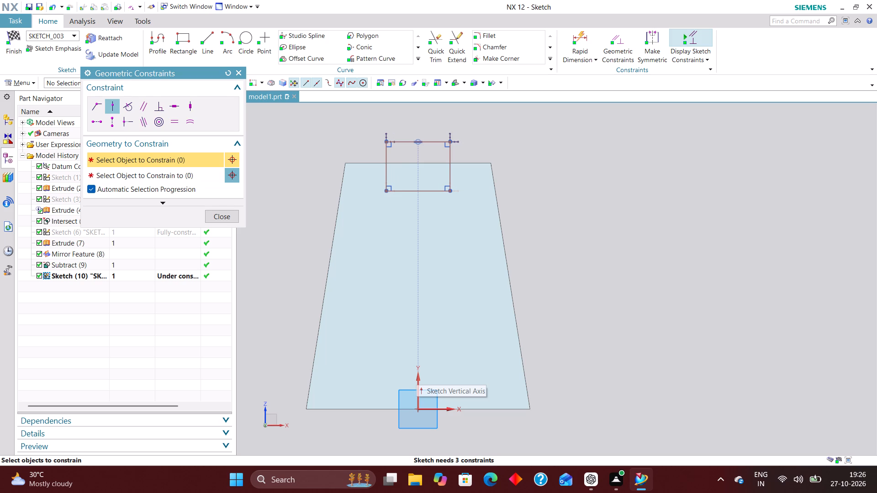
# Dimension the rectangle's horizontal width and set it to 70 mm.
pyautogui.click(582, 34)
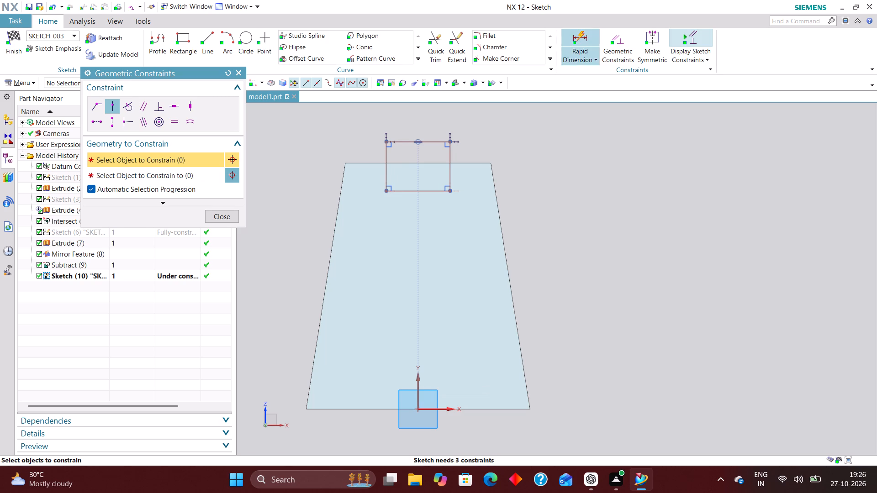
pyautogui.click(433, 190)
pyautogui.click(416, 219)
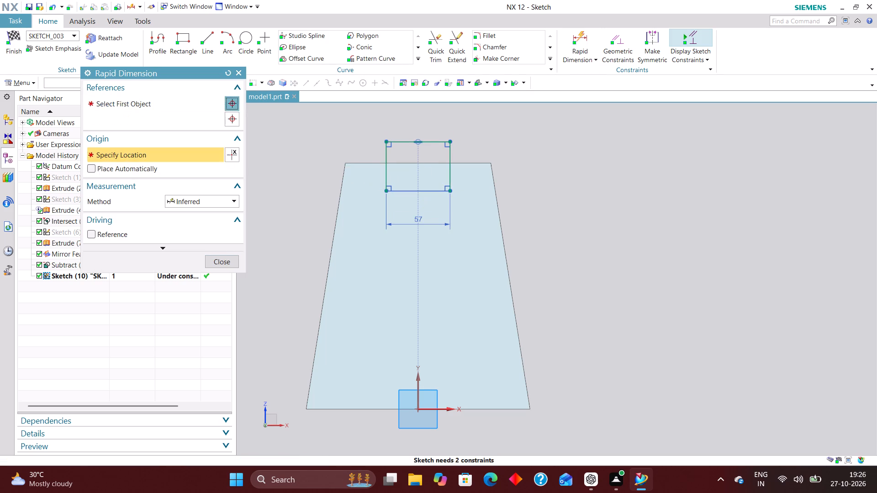
pyautogui.write('70')
pyautogui.press('Return')
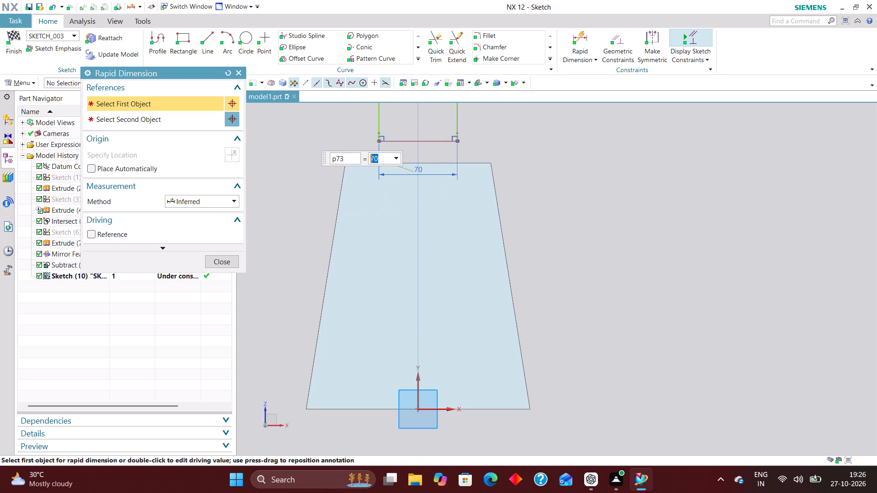
pyautogui.scroll(-3, 497, 247)
pyautogui.scroll(3, 472, 213)
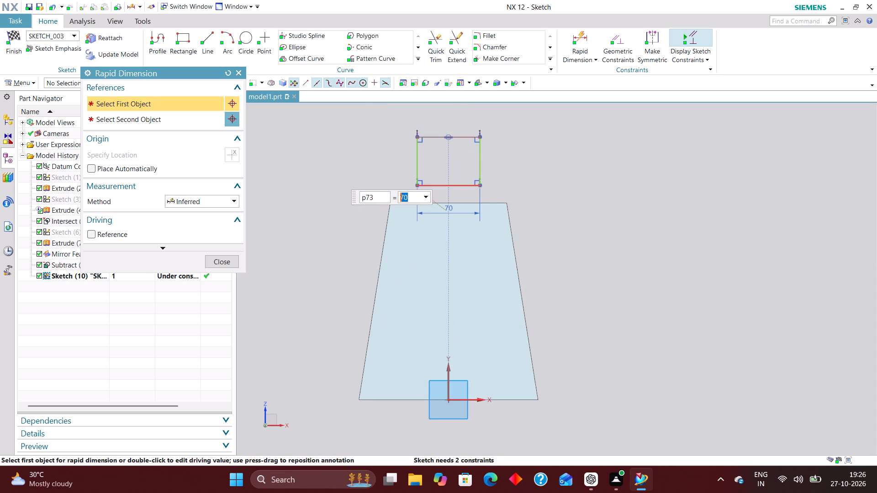
# Dimension the distance from the sketch's horizontal axis to the rectangle's upper side and set it to 220 mm.
pyautogui.moveTo(464, 184); pyautogui.dragTo(465, 218)
pyautogui.click(471, 401)
pyautogui.click(470, 135)
pyautogui.click(611, 251)
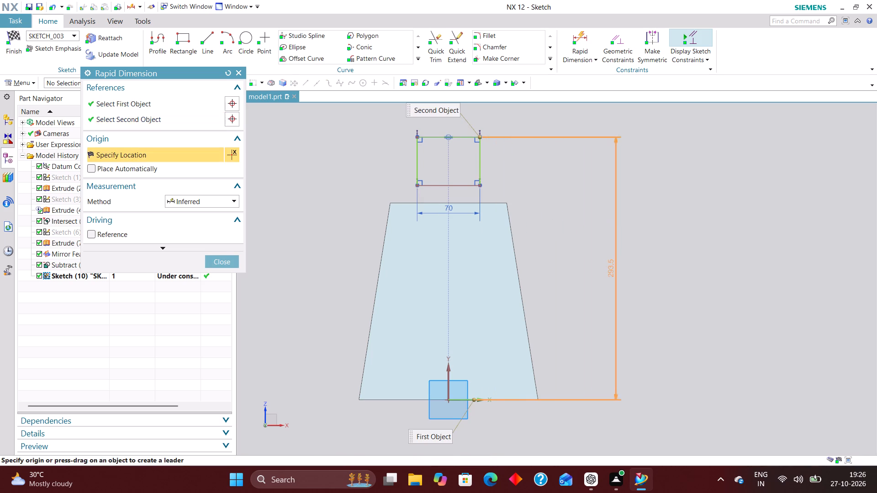
pyautogui.write('220')
pyautogui.press('Return')
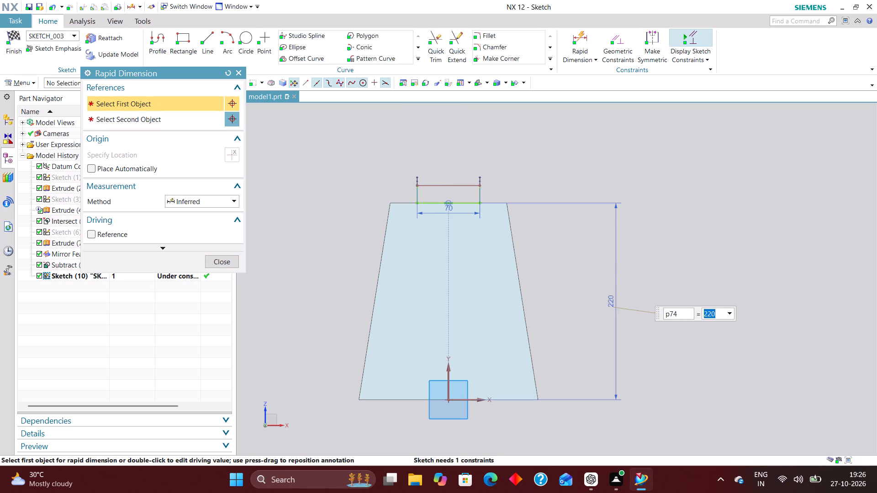
# Move the rectangle's free horizontal side below the block's top edge and set the rectangle's height to 25 mm.
pyautogui.click(227, 260)
pyautogui.moveTo(464, 183); pyautogui.dragTo(466, 233)
pyautogui.moveTo(462, 200); pyautogui.dragTo(441, 205, button='right')
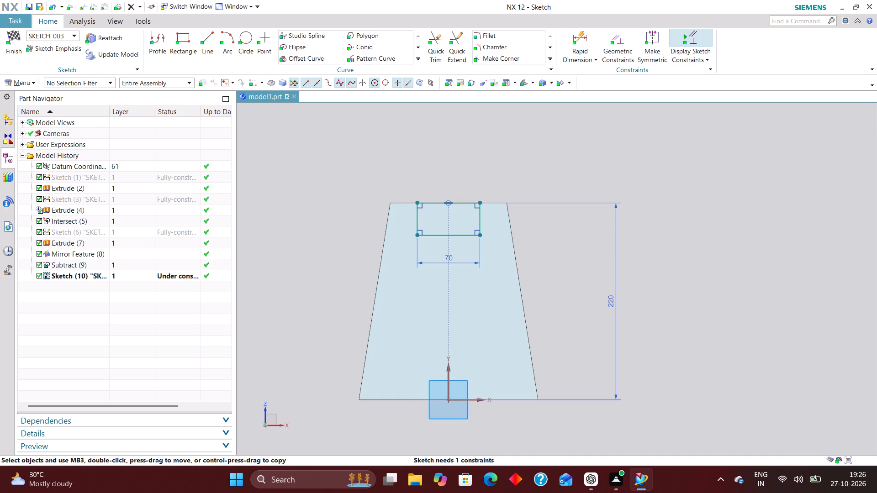
pyautogui.click(584, 38)
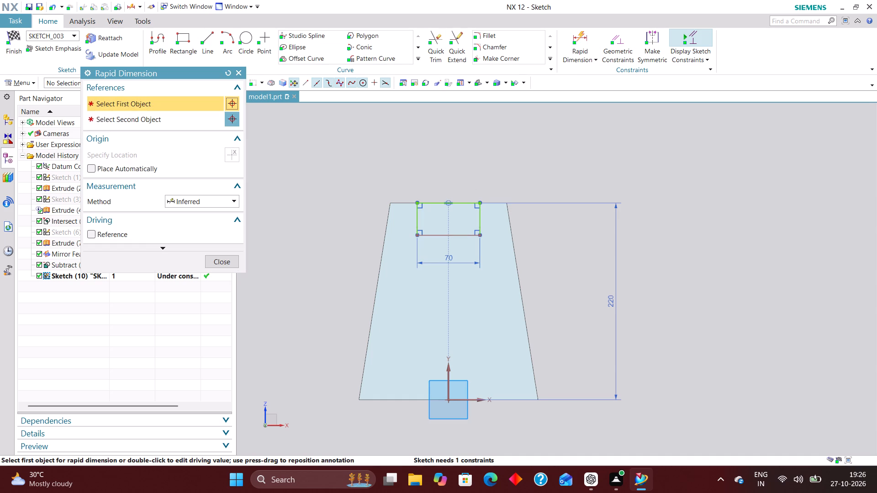
pyautogui.scroll(3, 513, 190)
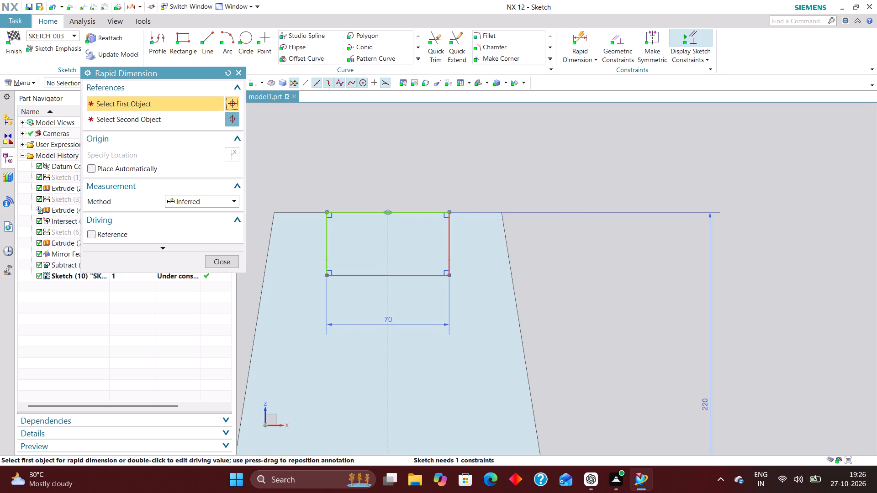
pyautogui.click(449, 257)
pyautogui.click(557, 250)
pyautogui.write('25')
pyautogui.press('Return')
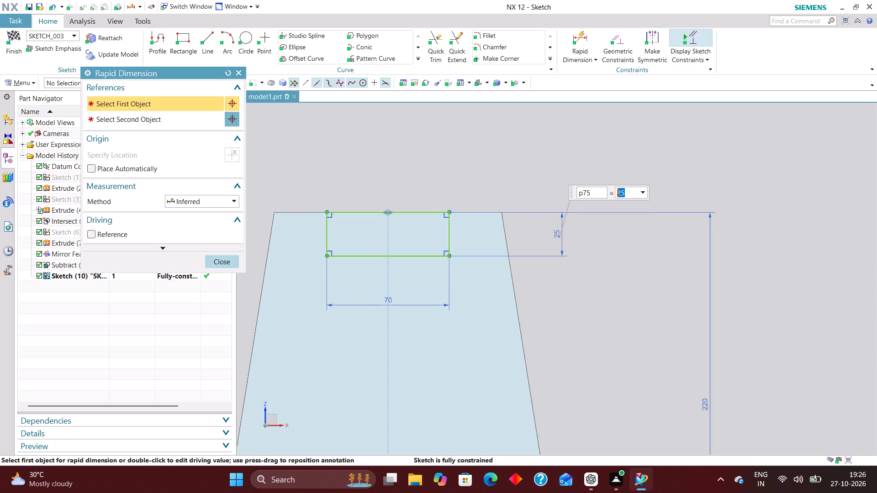
pyautogui.click(230, 263)
pyautogui.scroll(-3, 475, 215)
pyautogui.moveTo(543, 189); pyautogui.dragTo(538, 215, button='middle')
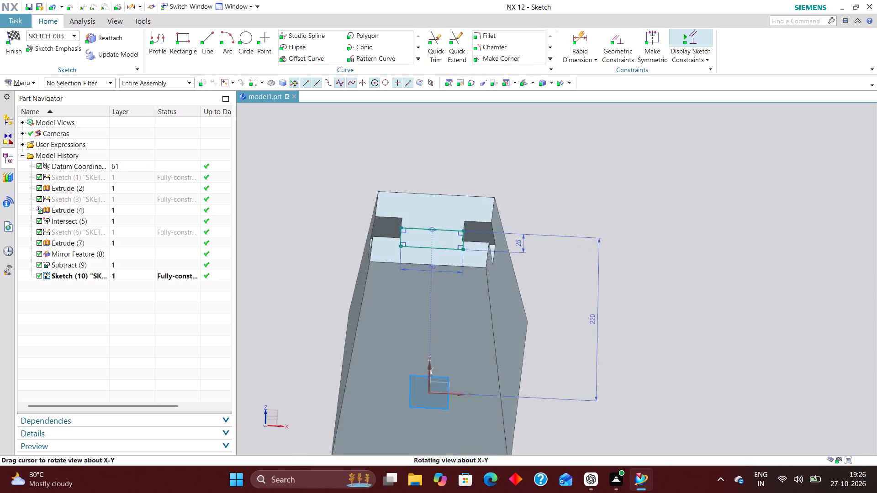
# Finish the sketch and extrude the 70 x 25 mm rectangle from -240 to 220 mm with no Boolean.
pyautogui.moveTo(538, 215); pyautogui.dragTo(537, 192, button='middle')
pyautogui.click(13, 40)
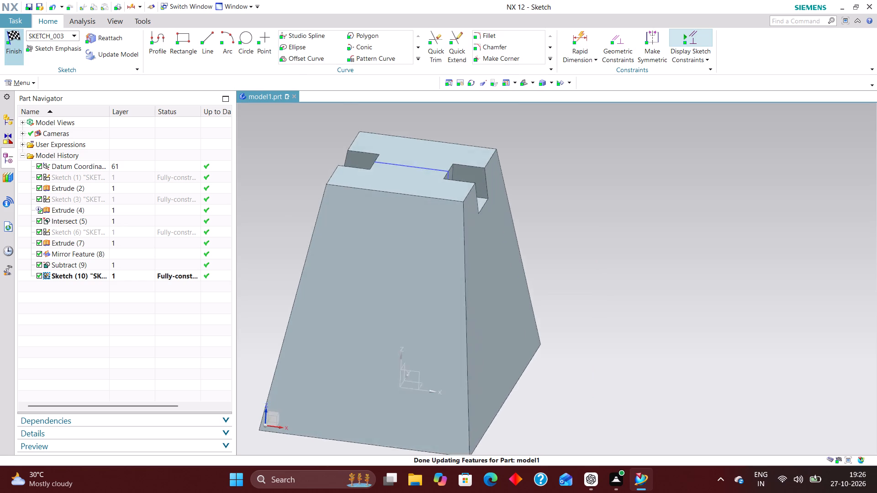
pyautogui.scroll(-2, 640, 235)
pyautogui.click(133, 39)
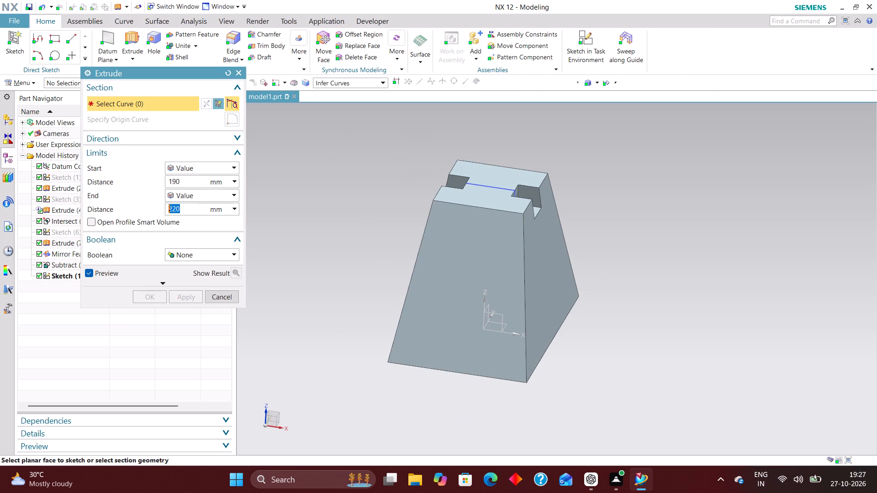
pyautogui.click(487, 187)
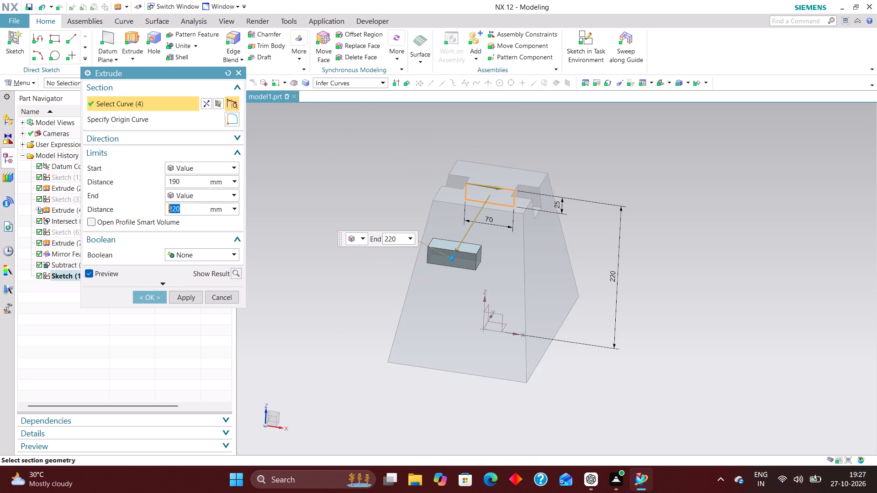
pyautogui.moveTo(455, 248); pyautogui.dragTo(534, 127)
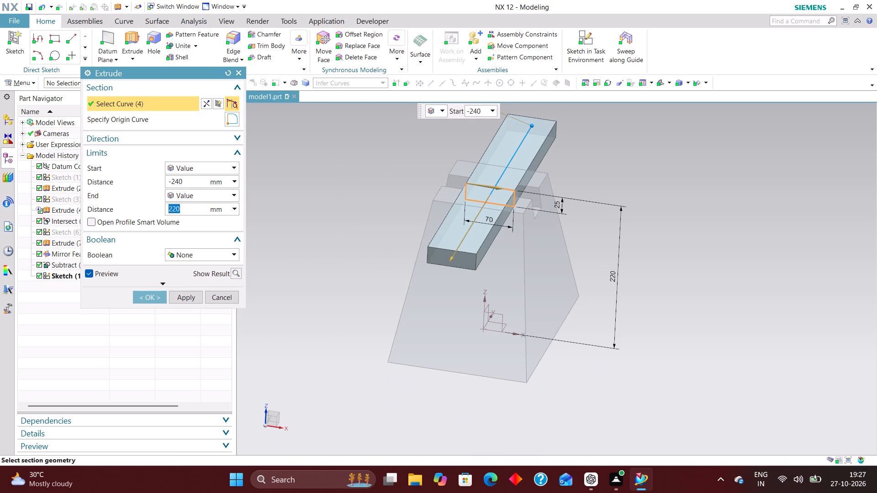
pyautogui.doubleClick(198, 252)
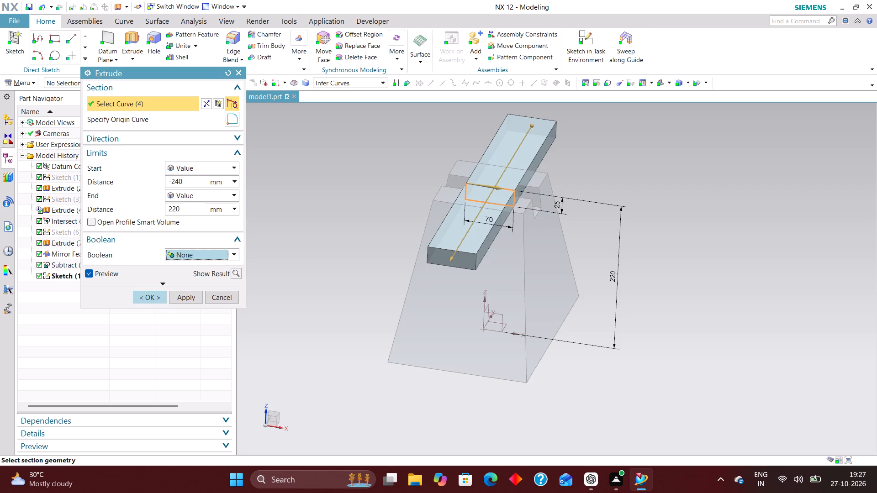
pyautogui.click(141, 296)
# Subtract the extruded bar from the tapered block to cut the central slot, and hide the slot sketch.
pyautogui.scroll(1, 611, 189)
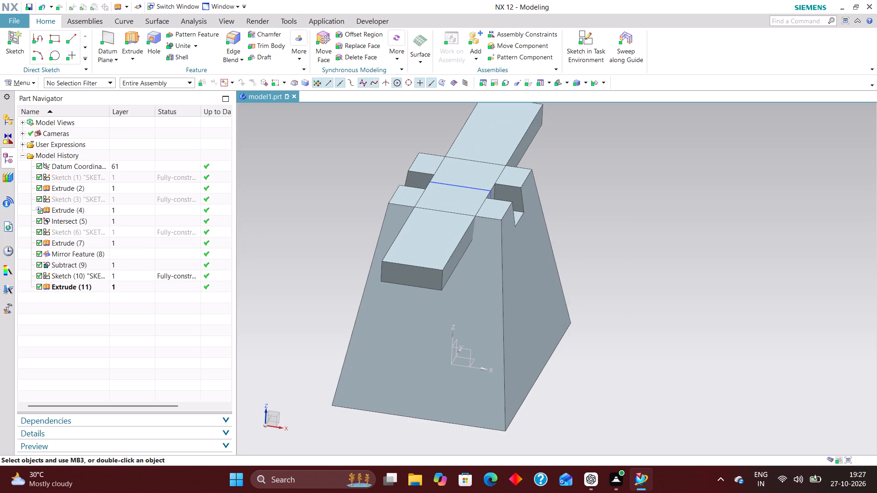
pyautogui.click(195, 45)
pyautogui.click(196, 65)
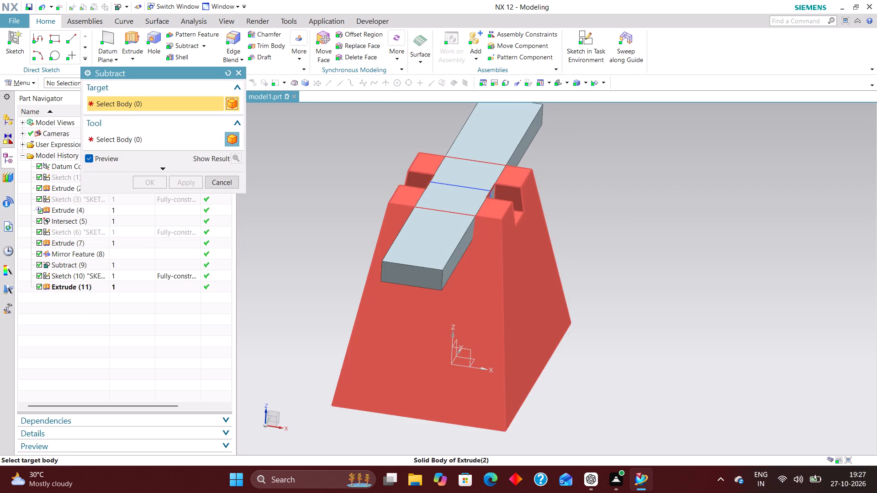
pyautogui.click(492, 265)
pyautogui.click(415, 264)
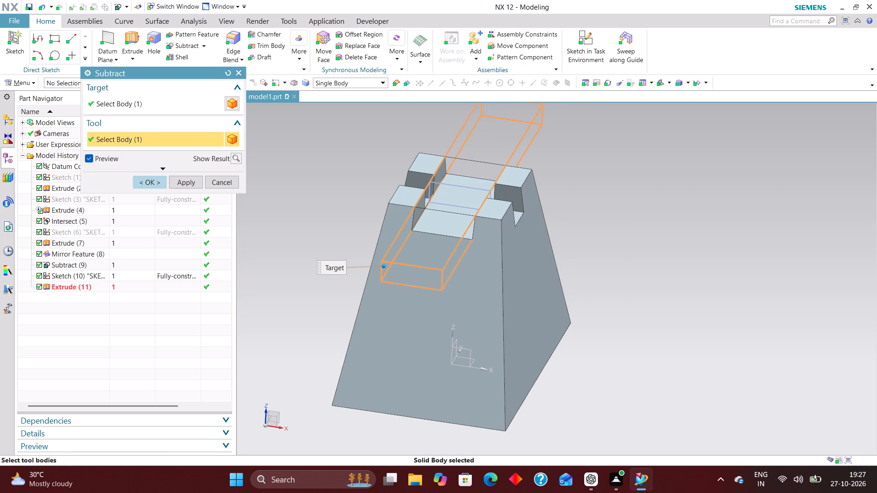
pyautogui.click(143, 184)
pyautogui.moveTo(462, 184); pyautogui.dragTo(462, 195, button='right')
# Open the side notch's profile sketch to examine its shape and dimensions, and leave the sketch.
pyautogui.moveTo(608, 246); pyautogui.dragTo(603, 256, button='middle')
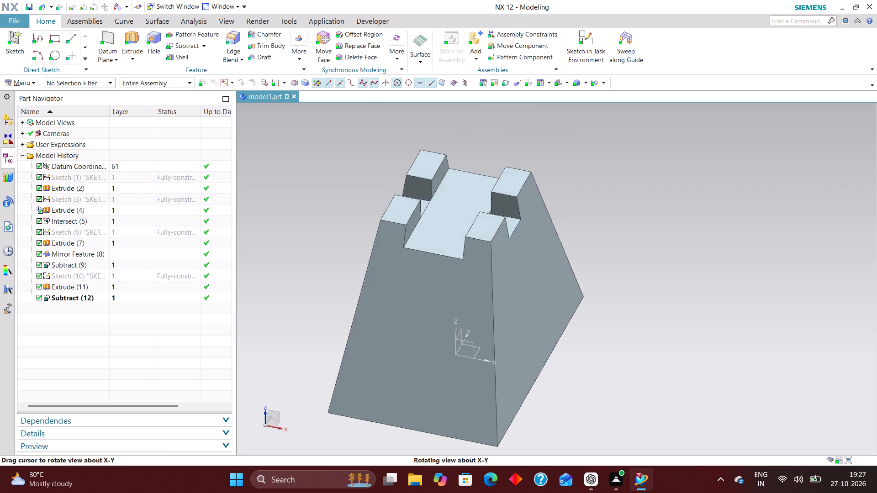
pyautogui.moveTo(603, 256); pyautogui.dragTo(598, 245, button='middle')
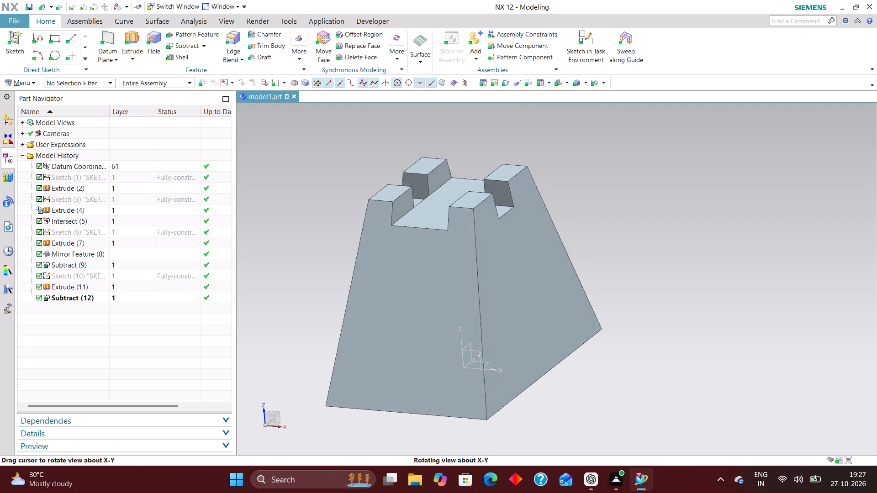
pyautogui.moveTo(598, 245); pyautogui.dragTo(577, 253, button='middle')
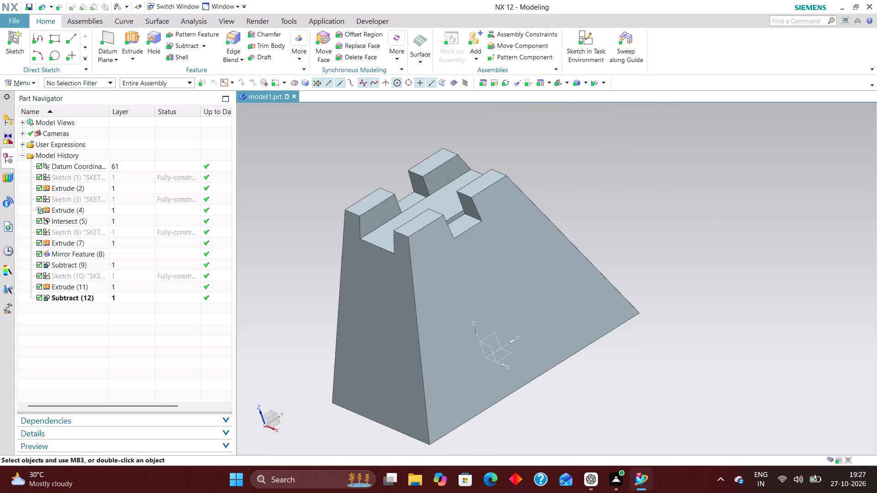
pyautogui.click(123, 230)
pyautogui.rightClick(122, 229)
pyautogui.click(161, 223)
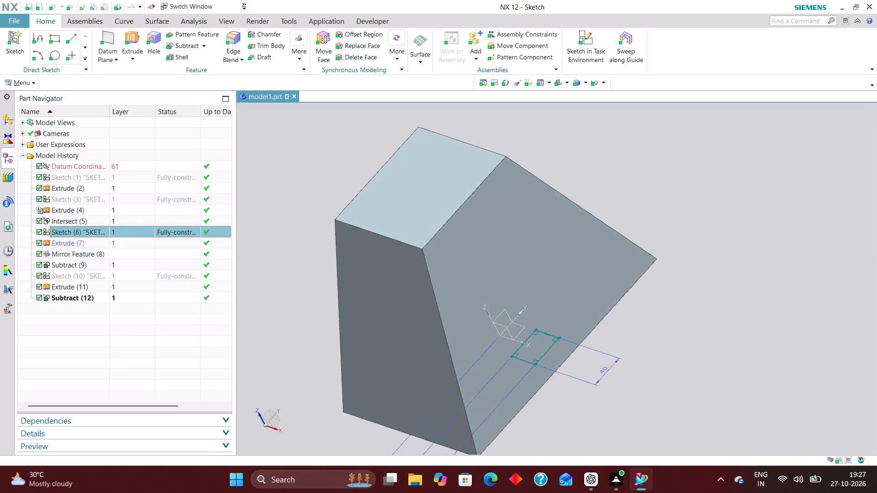
pyautogui.scroll(-2, 376, 220)
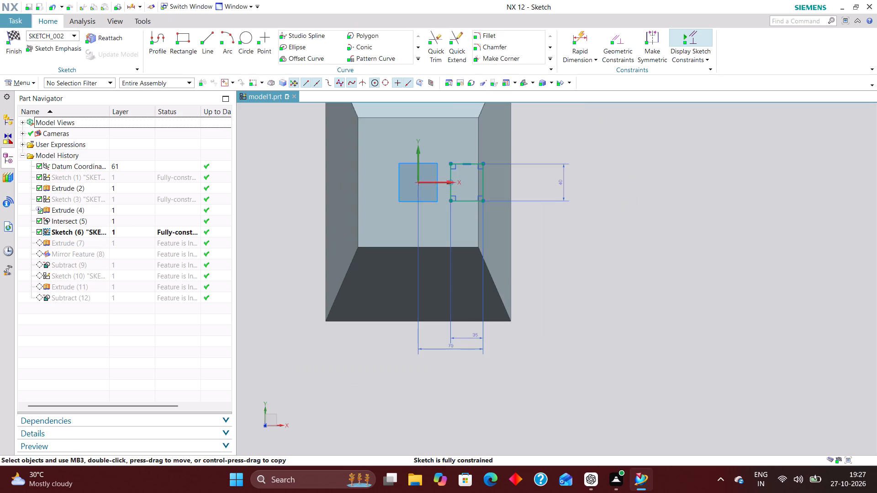
pyautogui.moveTo(511, 327); pyautogui.dragTo(521, 280, button='middle')
pyautogui.scroll(1, 521, 280)
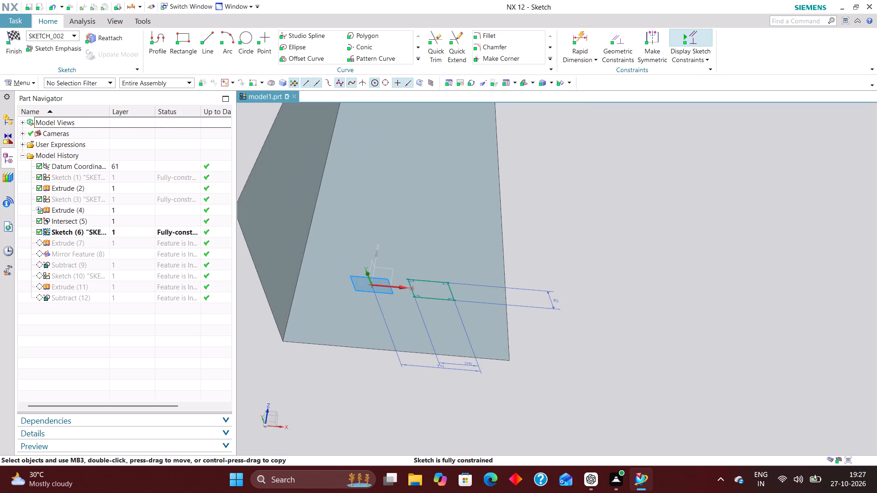
pyautogui.click(11, 36)
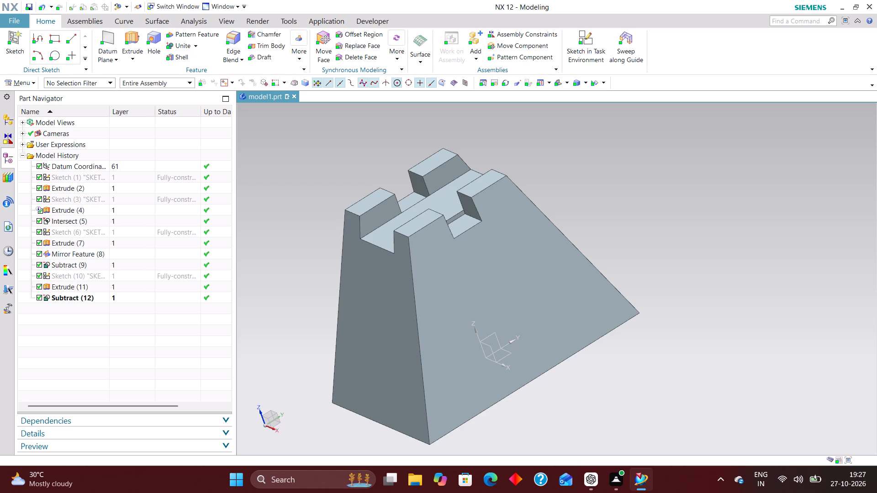
# Edit the side notch's extrusion, setting its start distance to 220-25 mm.
pyautogui.click(101, 289)
pyautogui.rightClick(107, 288)
pyautogui.click(89, 266)
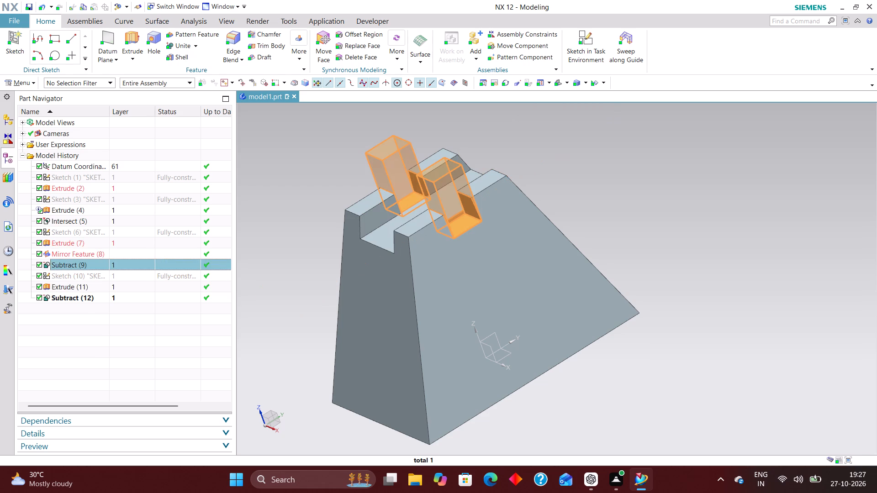
pyautogui.click(85, 241)
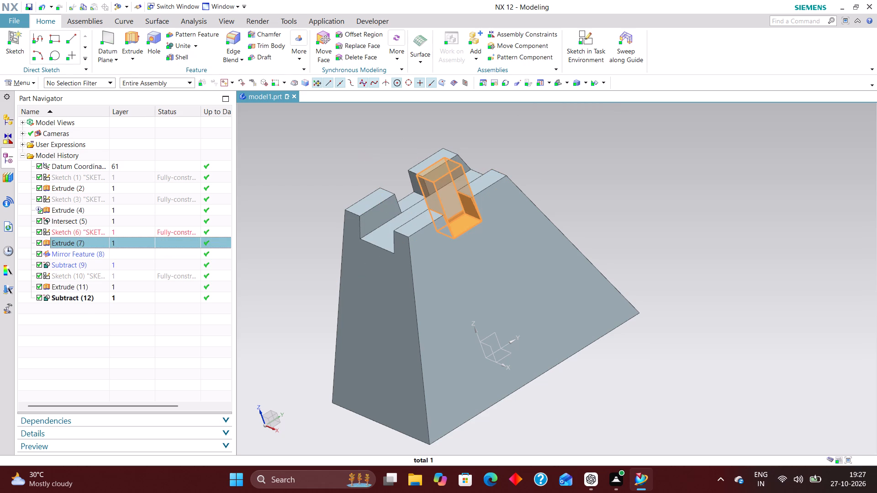
pyautogui.rightClick(83, 243)
pyautogui.click(141, 39)
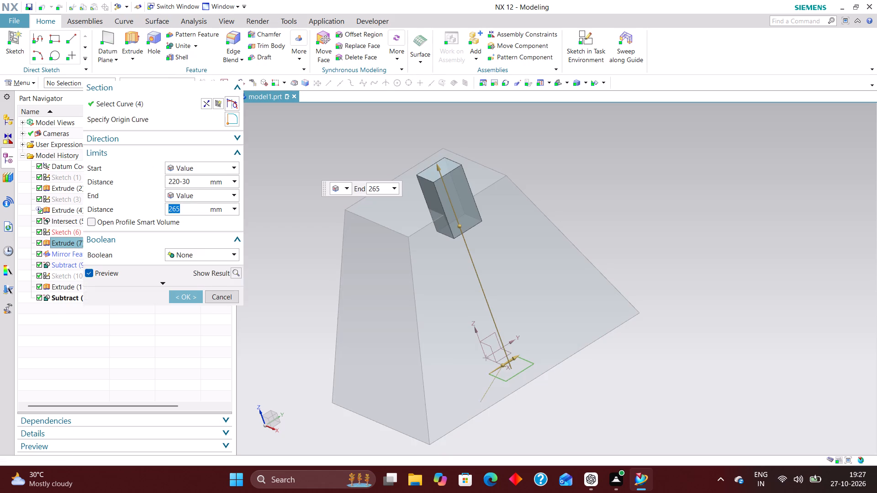
pyautogui.moveTo(336, 237); pyautogui.dragTo(298, 210, button='middle')
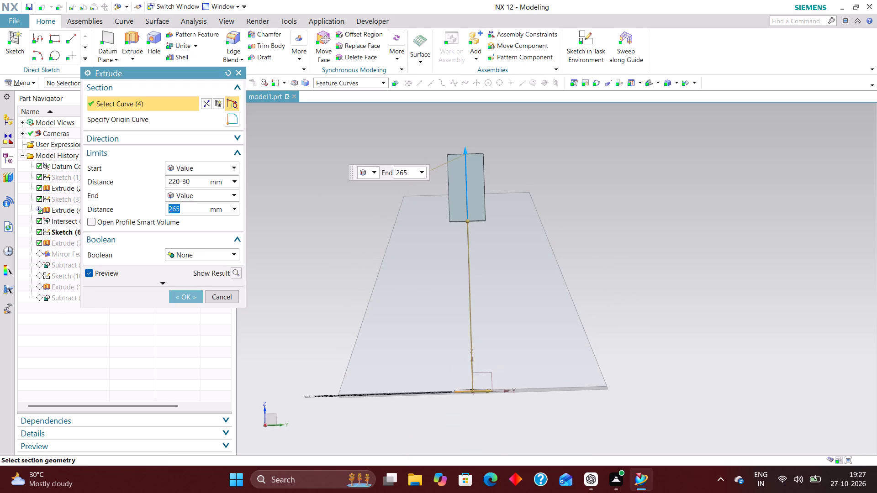
pyautogui.moveTo(650, 215); pyautogui.dragTo(589, 213, button='right')
pyautogui.scroll(2, 481, 213)
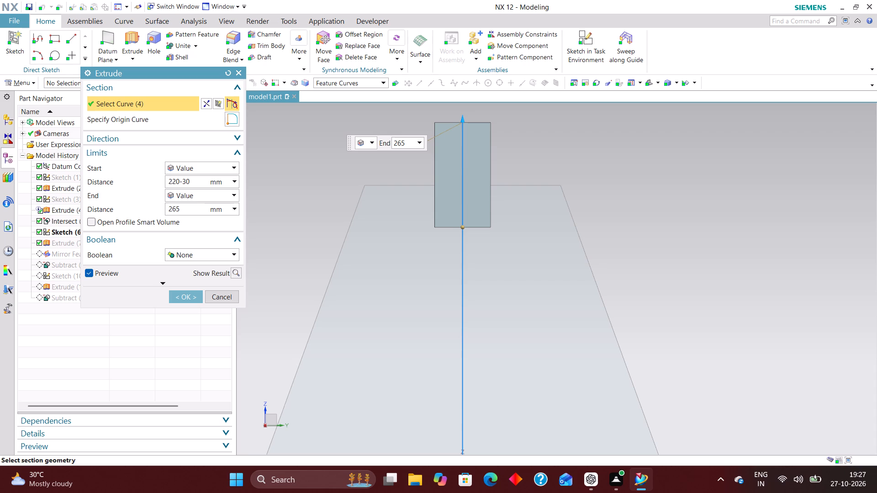
pyautogui.moveTo(181, 211); pyautogui.dragTo(140, 210)
pyautogui.click(192, 178)
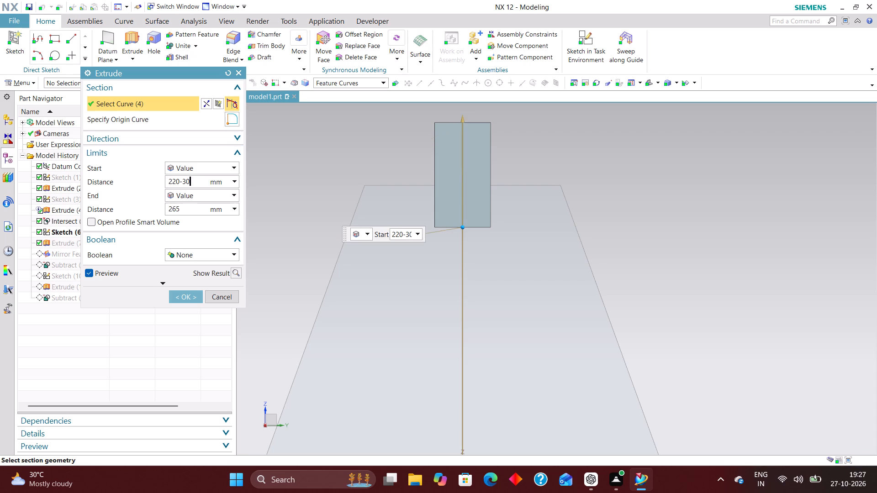
pyautogui.press('BackSpace')
pyautogui.press('BackSpace')
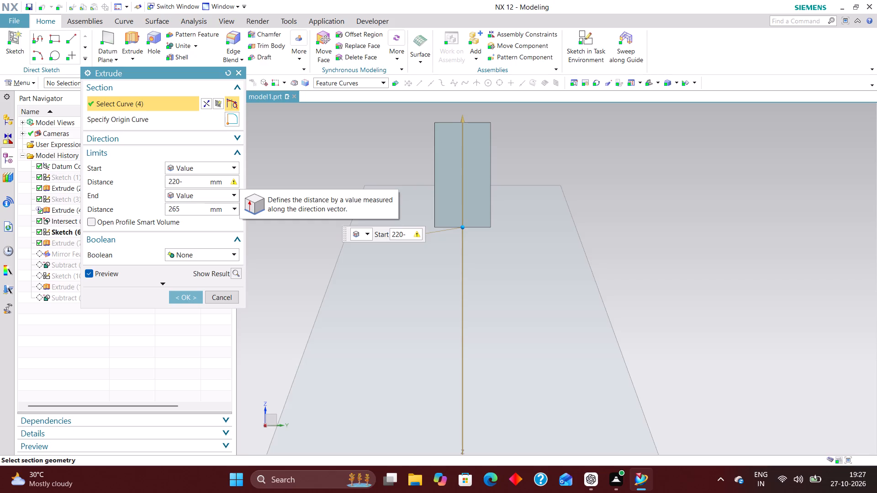
pyautogui.write('25')
pyautogui.press('Return')
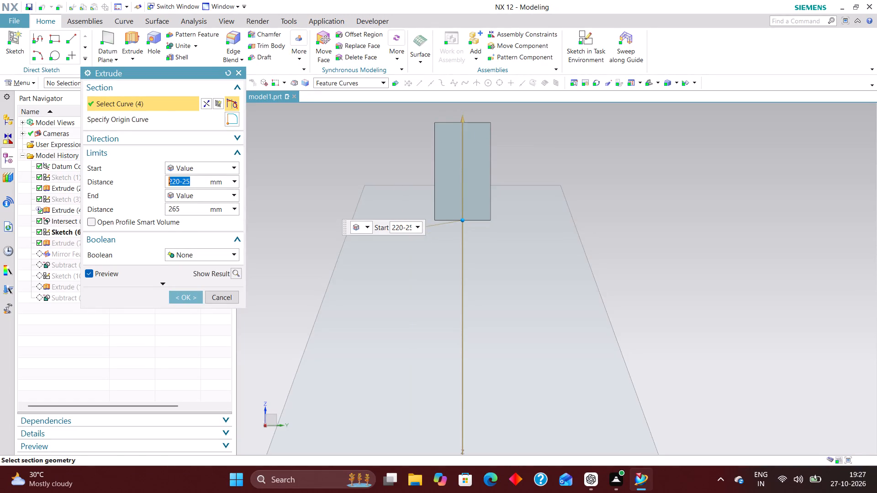
pyautogui.click(183, 299)
# Examine the side notches and central slot from several angles and in the isometric view.
pyautogui.scroll(-3, 376, 226)
pyautogui.scroll(1, 373, 223)
pyautogui.moveTo(372, 233); pyautogui.dragTo(365, 272, button='middle')
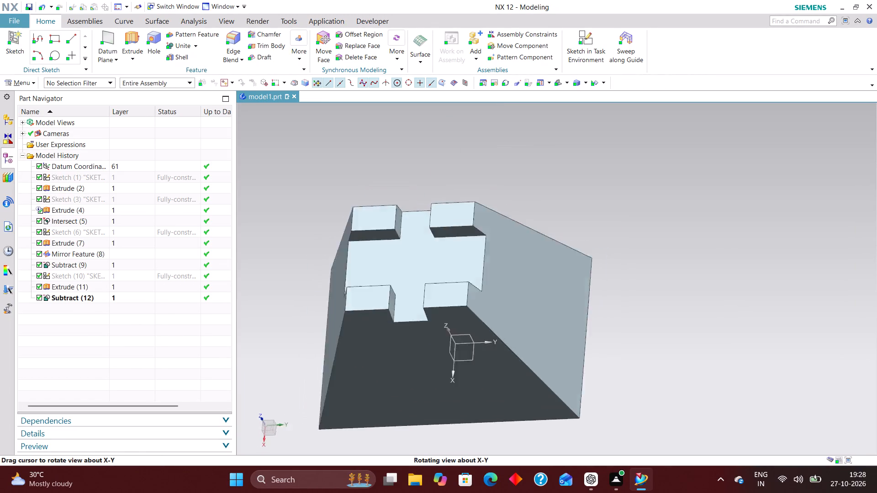
pyautogui.moveTo(365, 272); pyautogui.dragTo(373, 258, button='middle')
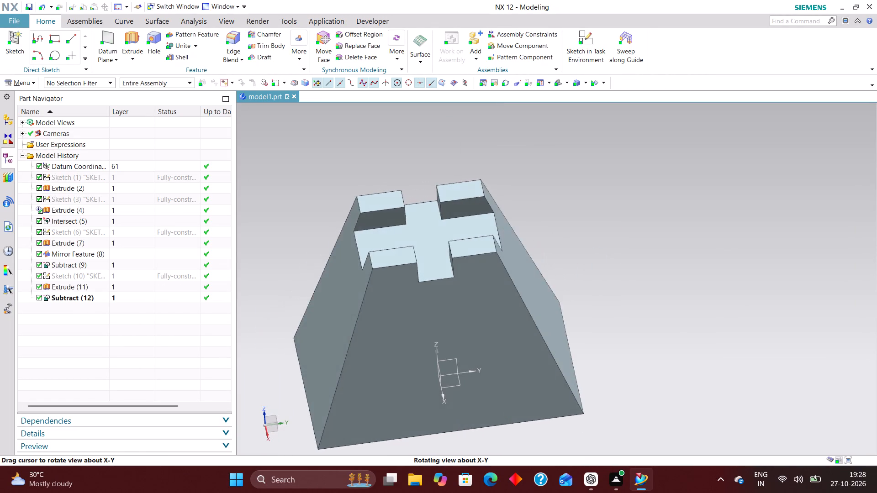
pyautogui.moveTo(373, 258); pyautogui.dragTo(372, 258, button='middle')
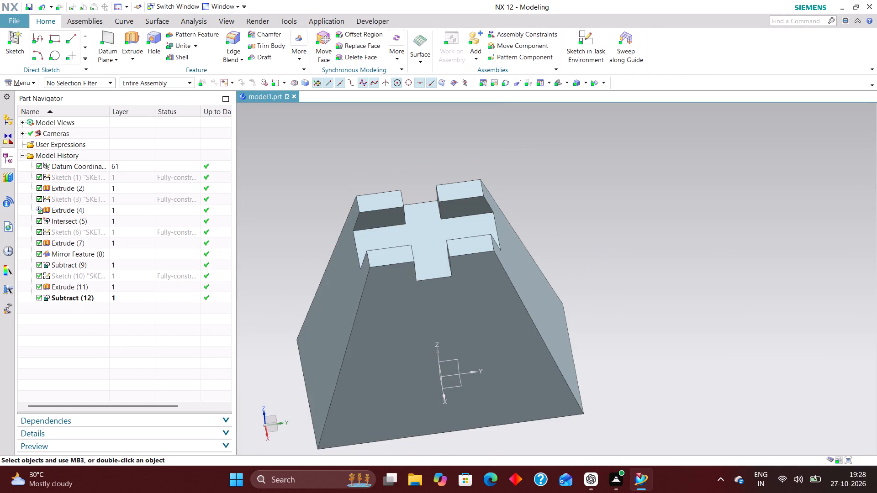
pyautogui.press('End')
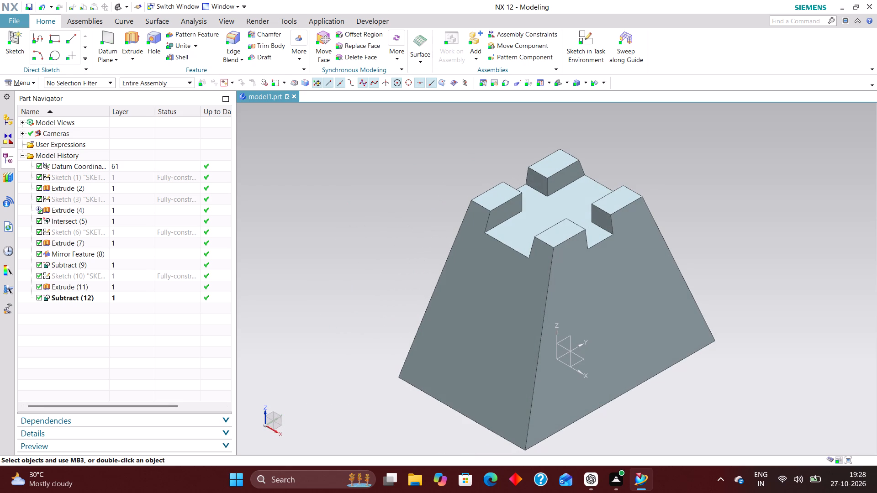
pyautogui.scroll(-2, 407, 243)
pyautogui.scroll(3, 454, 209)
pyautogui.scroll(-1, 393, 237)
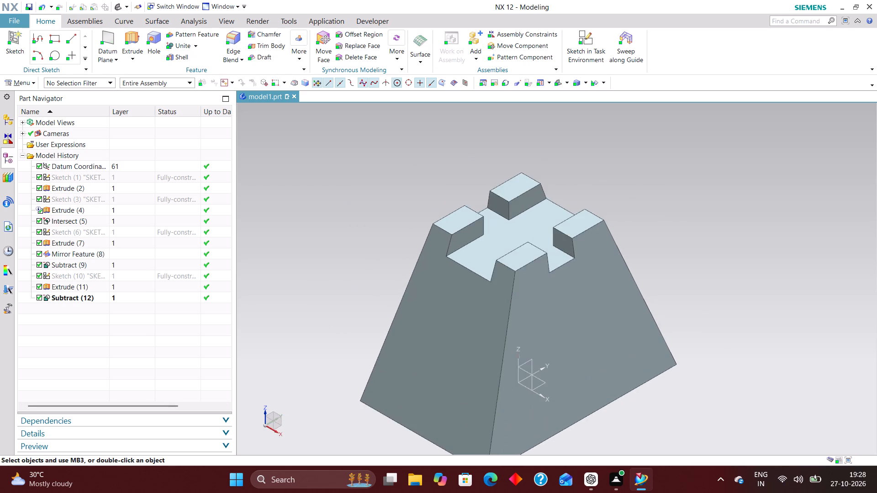
pyautogui.scroll(1, 448, 246)
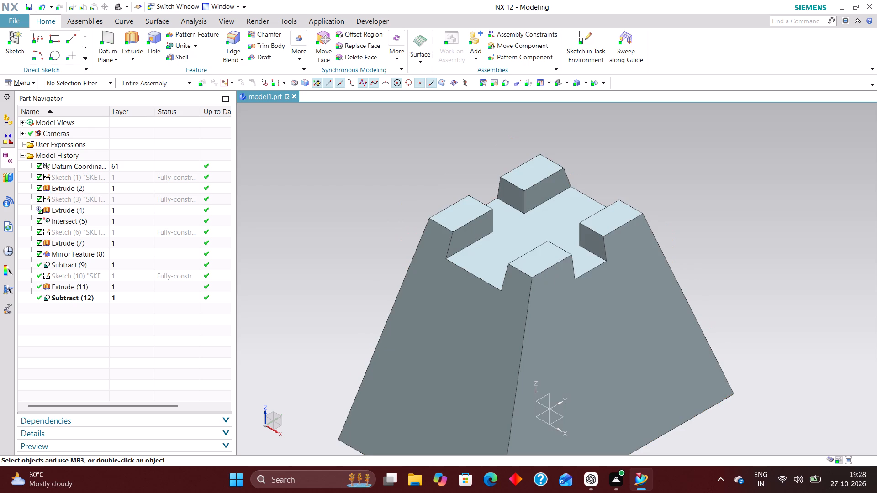
pyautogui.scroll(-1, 352, 193)
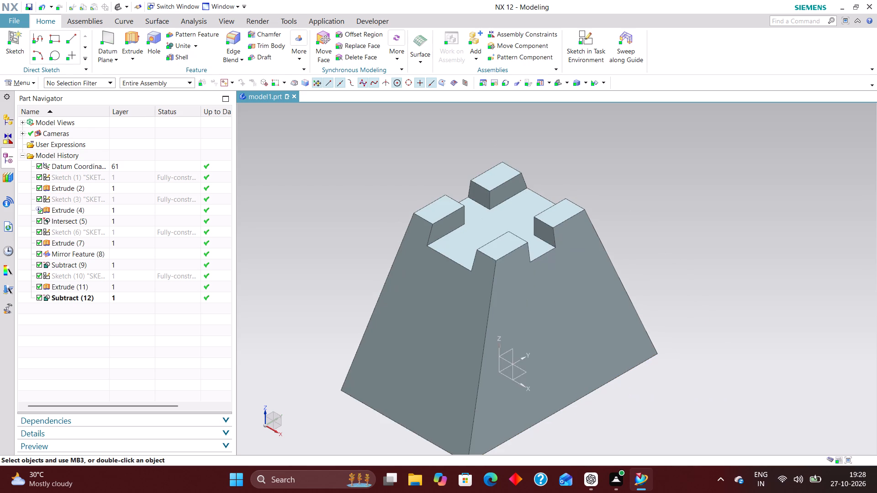
pyautogui.scroll(-2, 507, 244)
pyautogui.scroll(1, 423, 275)
# Create a sketch on the YZ datum plane and draw a tall rectangle crossing the block's bottom edge.
pyautogui.click(586, 44)
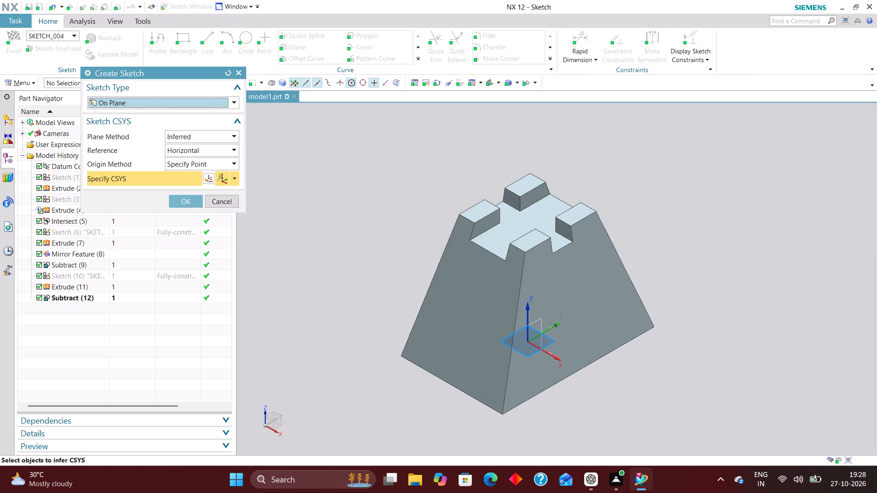
pyautogui.click(536, 320)
pyautogui.click(188, 202)
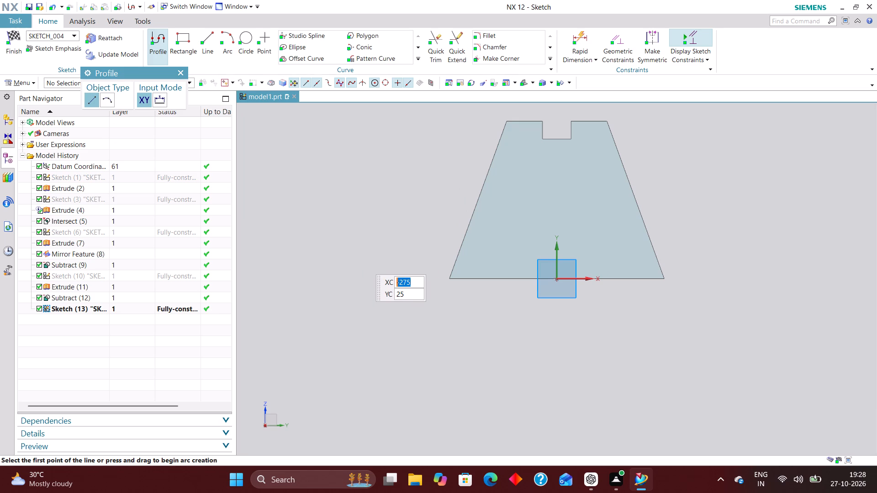
pyautogui.click(182, 37)
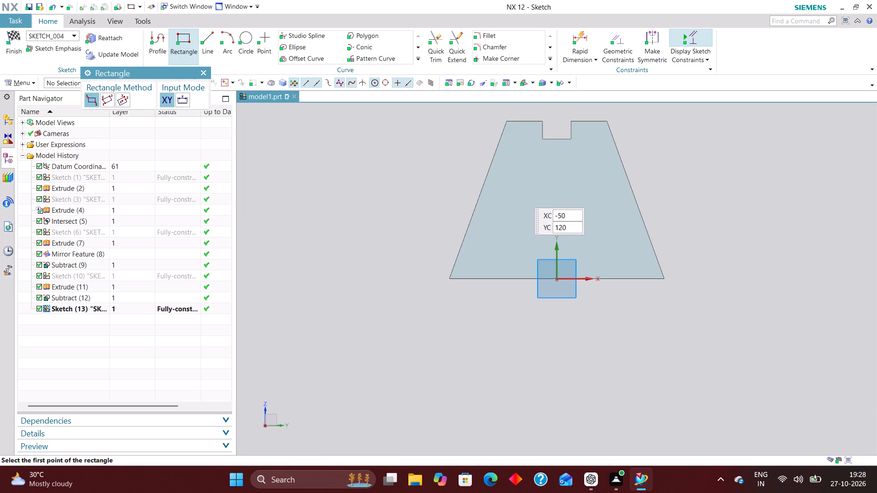
pyautogui.click(522, 189)
pyautogui.click(618, 309)
# Constrain the midpoint of the rectangle's top line to the sketch's vertical axis.
pyautogui.click(618, 38)
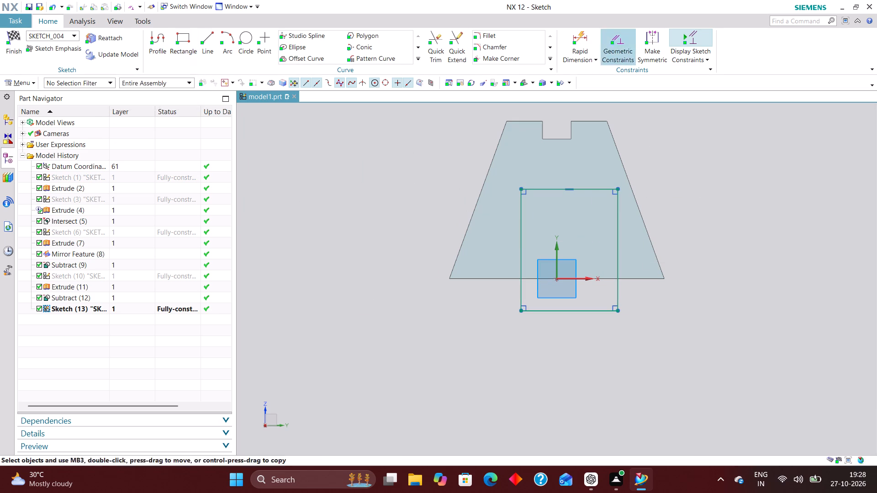
pyautogui.click(569, 188)
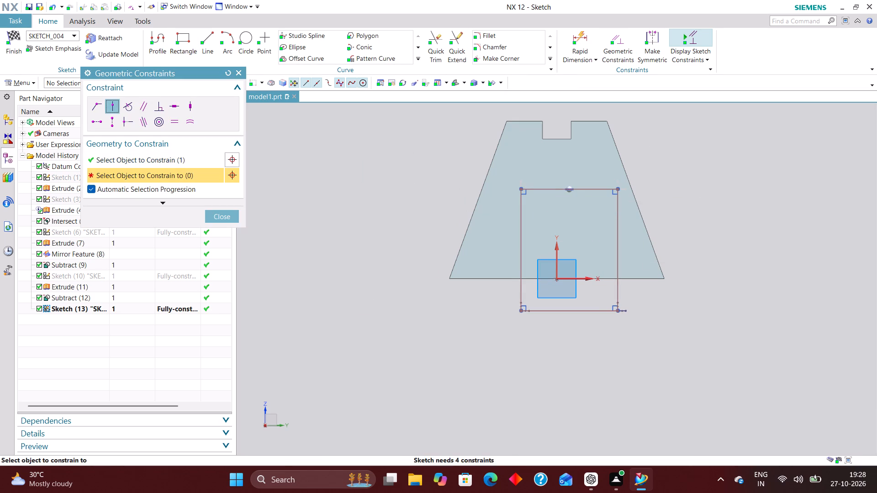
pyautogui.click(556, 258)
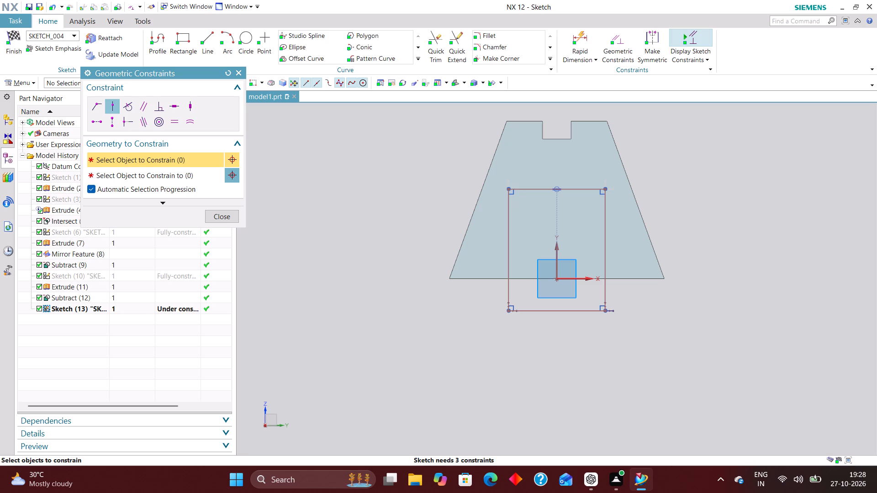
# Dimension the rectangle's top line at 130 mm above the sketch's horizontal axis.
pyautogui.click(579, 39)
pyautogui.click(580, 278)
pyautogui.click(581, 188)
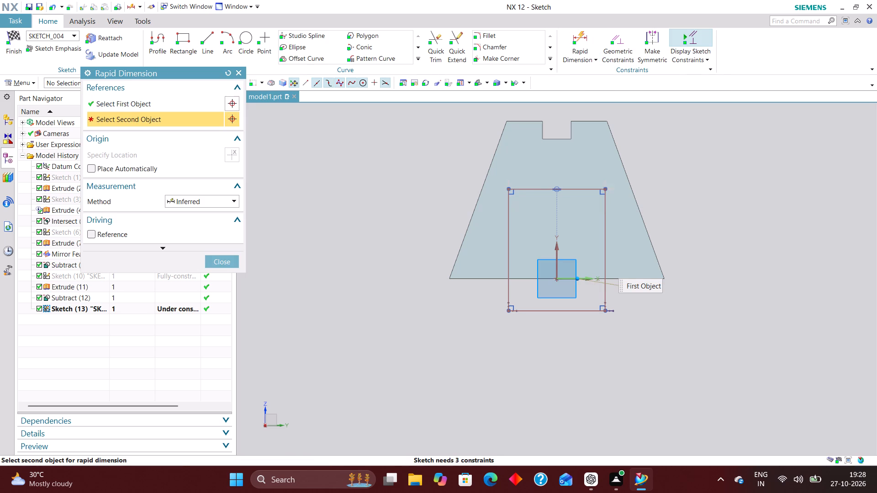
pyautogui.click(402, 224)
pyautogui.write('130')
pyautogui.press('Return')
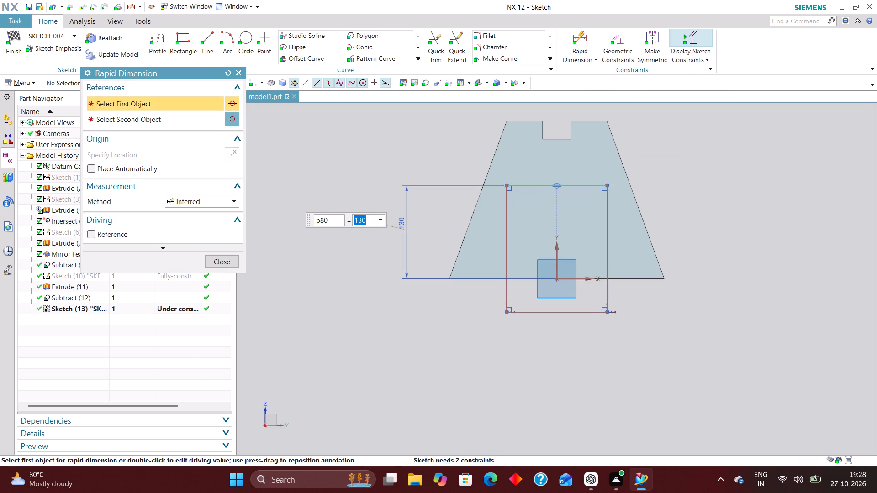
# Constrain the rectangle's bottom line to lie on the sketch's horizontal axis.
pyautogui.click(618, 45)
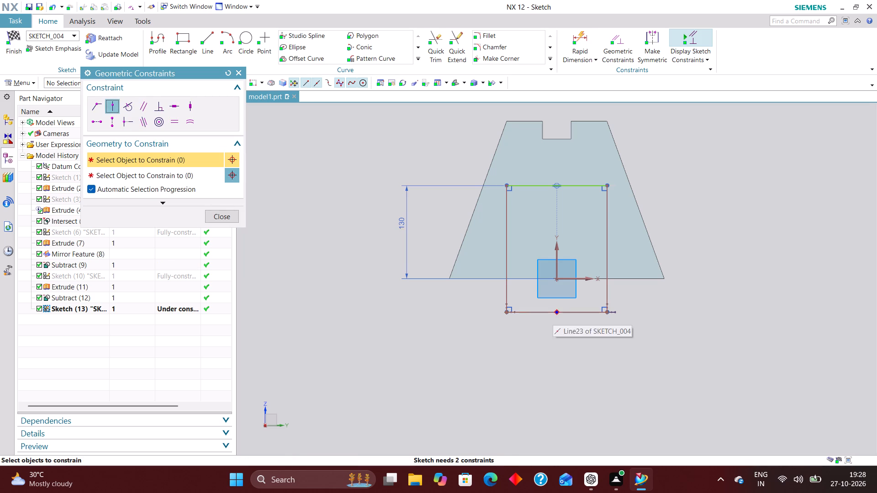
pyautogui.click(555, 313)
pyautogui.click(574, 278)
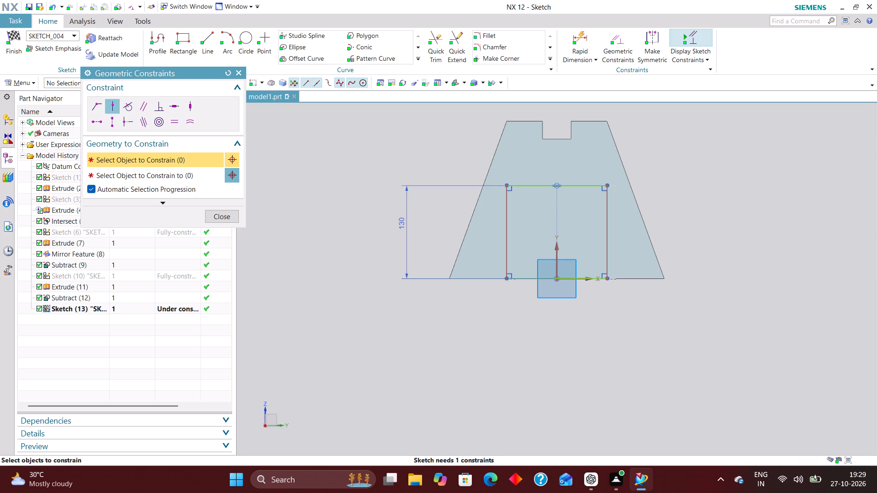
pyautogui.click(578, 187)
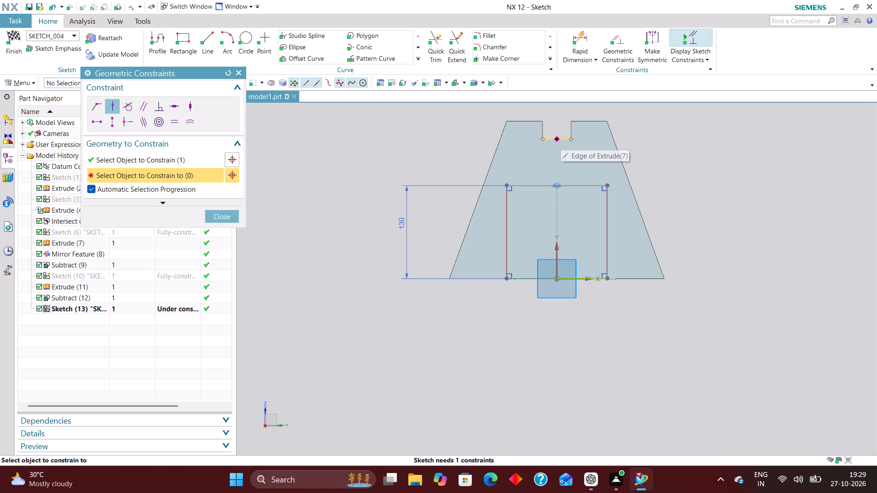
pyautogui.moveTo(171, 122); pyautogui.dragTo(175, 120)
pyautogui.click(220, 220)
# Dimension the rectangle's width at 130 mm and finish the sketch.
pyautogui.click(576, 31)
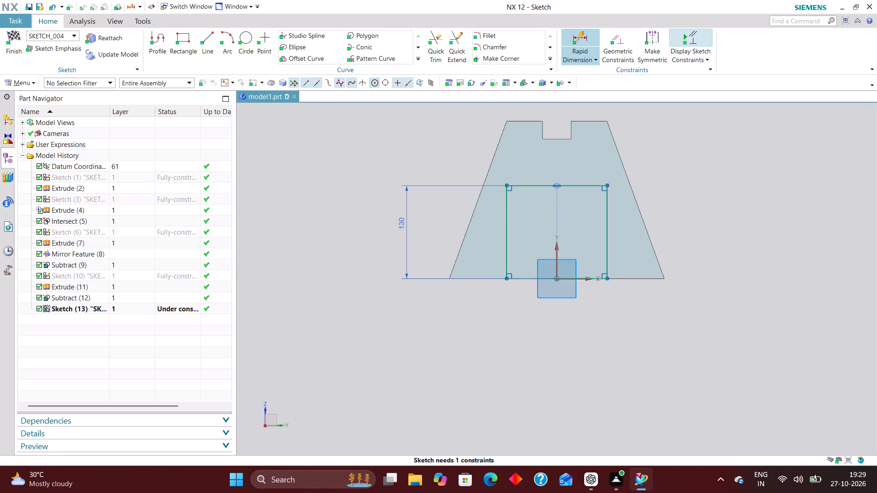
pyautogui.scroll(-2, 573, 353)
pyautogui.scroll(3, 575, 257)
pyautogui.click(574, 237)
pyautogui.click(554, 142)
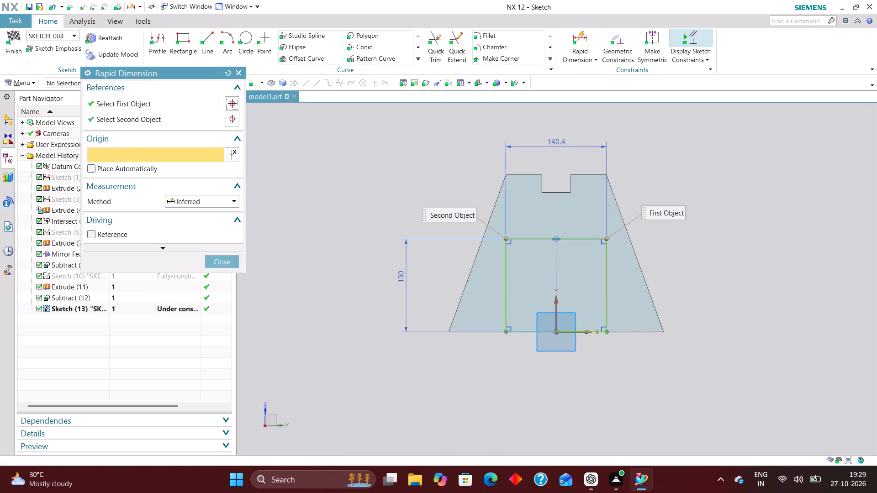
pyautogui.write('130')
pyautogui.press('Return')
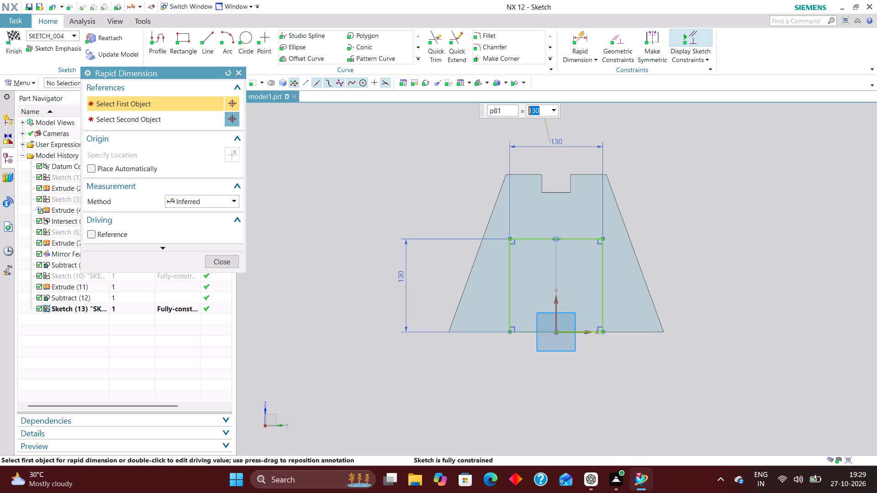
pyautogui.click(215, 262)
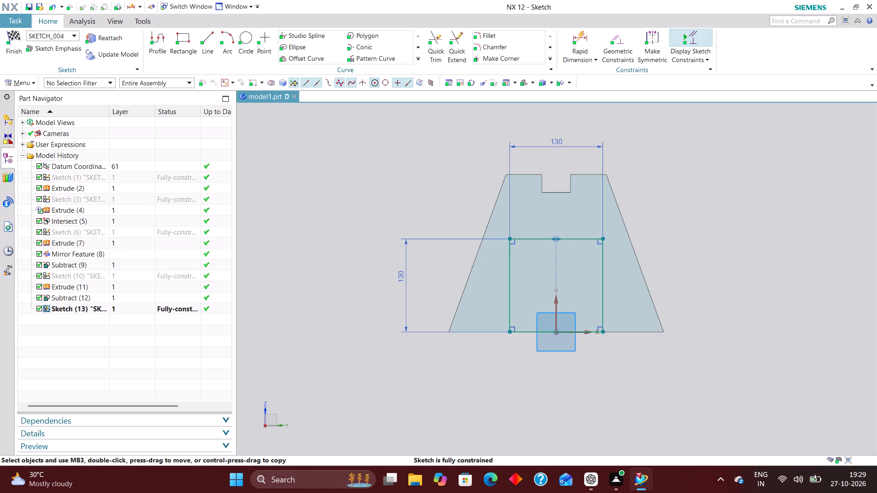
pyautogui.click(18, 34)
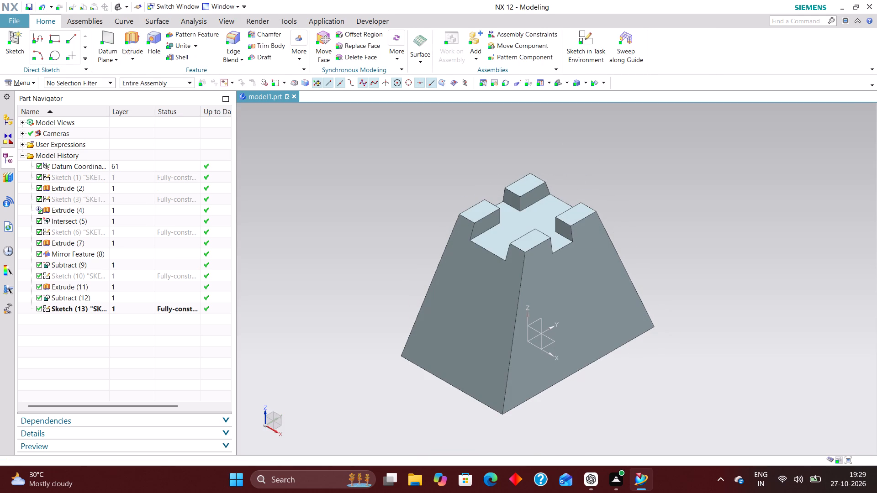
# Extrude the 130 mm square profile with a symmetric distance of 100 mm and no Boolean operation.
pyautogui.click(128, 37)
pyautogui.click(63, 308)
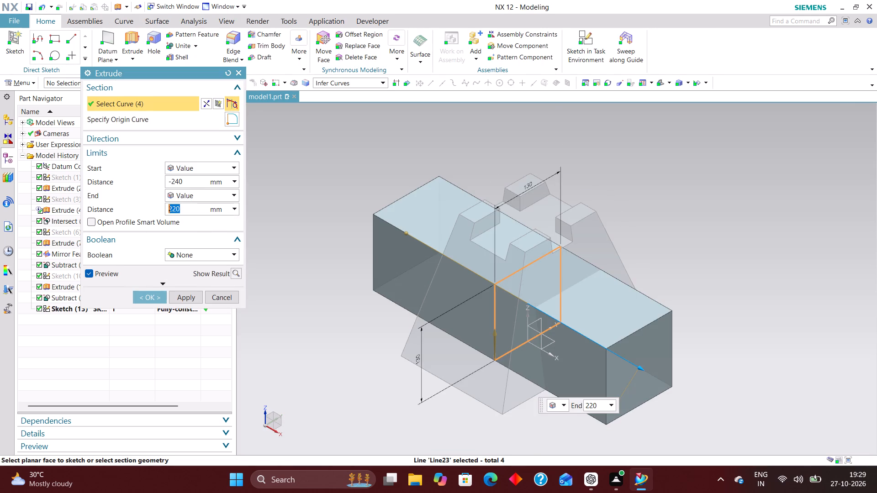
pyautogui.click(198, 167)
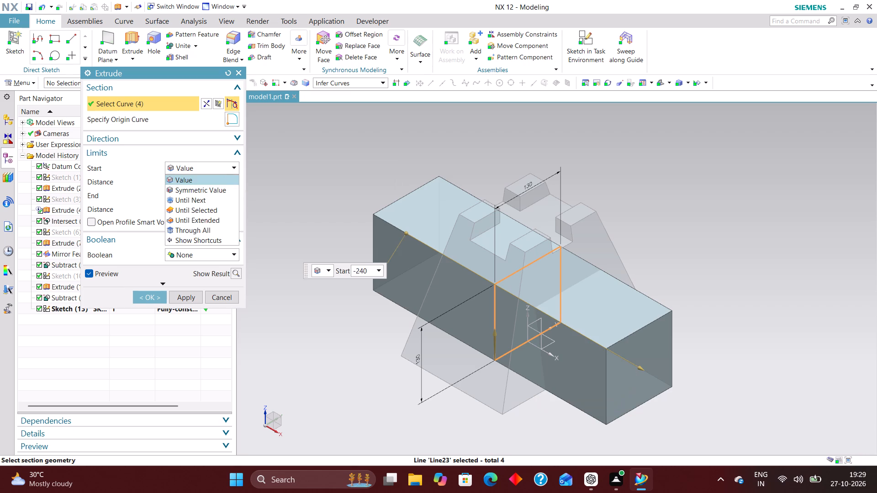
pyautogui.click(199, 191)
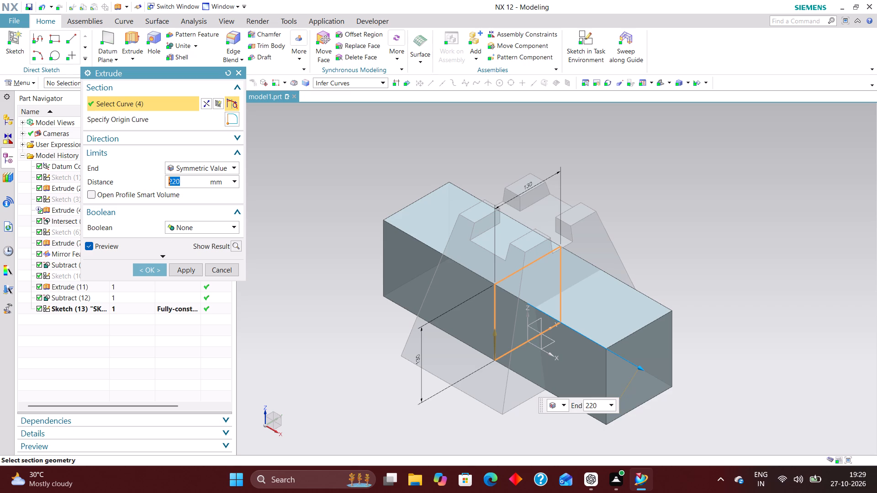
pyautogui.write('100')
pyautogui.press('Return')
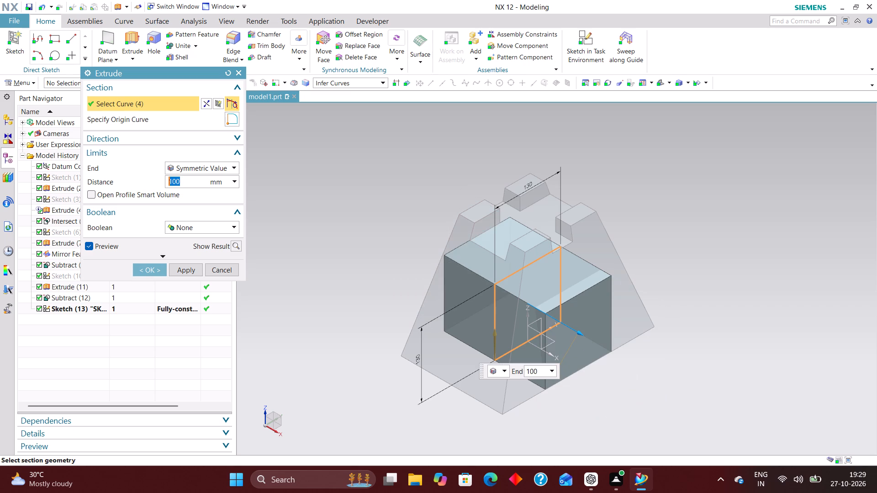
pyautogui.scroll(-1, 391, 265)
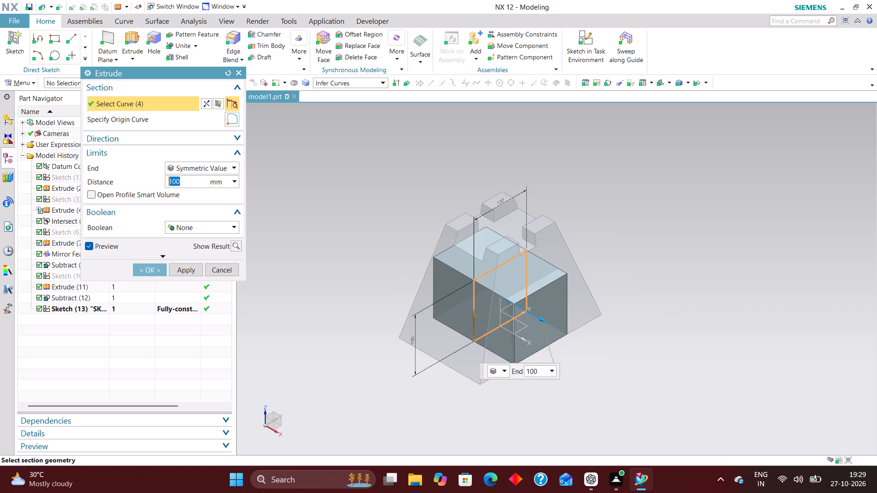
pyautogui.moveTo(481, 397); pyautogui.dragTo(531, 368, button='middle')
pyautogui.scroll(1, 529, 368)
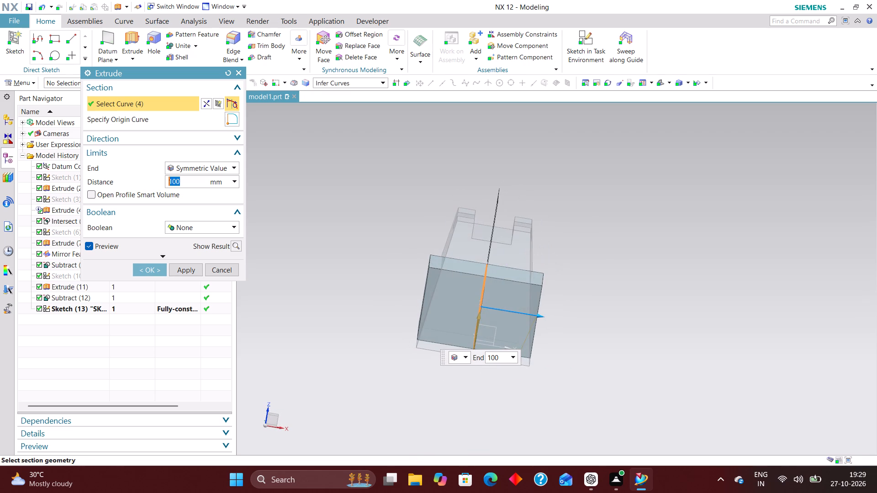
pyautogui.moveTo(615, 354); pyautogui.dragTo(510, 330, button='right')
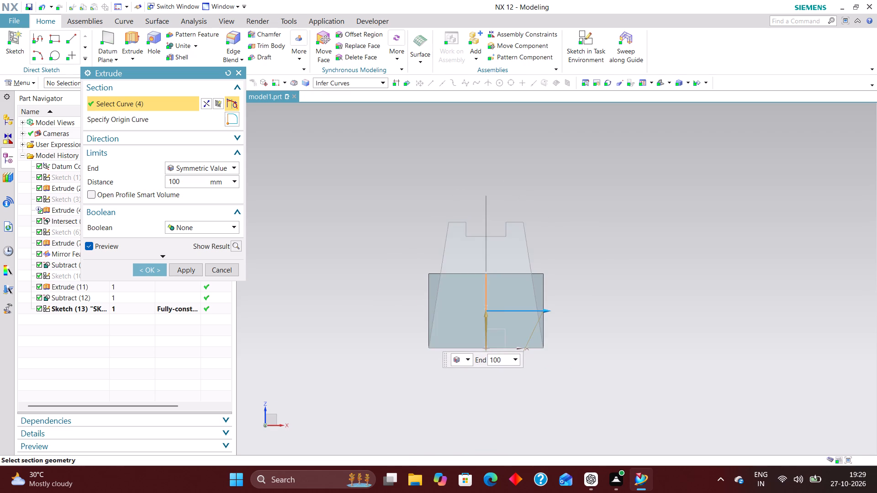
pyautogui.scroll(12, 549, 353)
pyautogui.scroll(-14, 590, 319)
pyautogui.moveTo(669, 288); pyautogui.dragTo(668, 289, button='middle')
pyautogui.scroll(1, 668, 289)
pyautogui.moveTo(668, 289); pyautogui.dragTo(650, 300, button='middle')
pyautogui.click(145, 268)
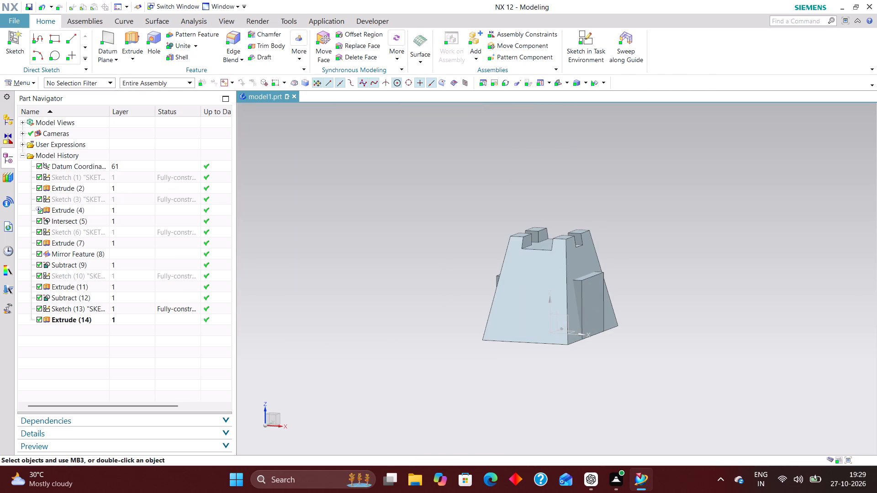
# Unite the extruded rectangular block with the tapered block as the target body.
pyautogui.moveTo(687, 275); pyautogui.dragTo(671, 287, button='middle')
pyautogui.moveTo(666, 258); pyautogui.dragTo(652, 215, button='middle')
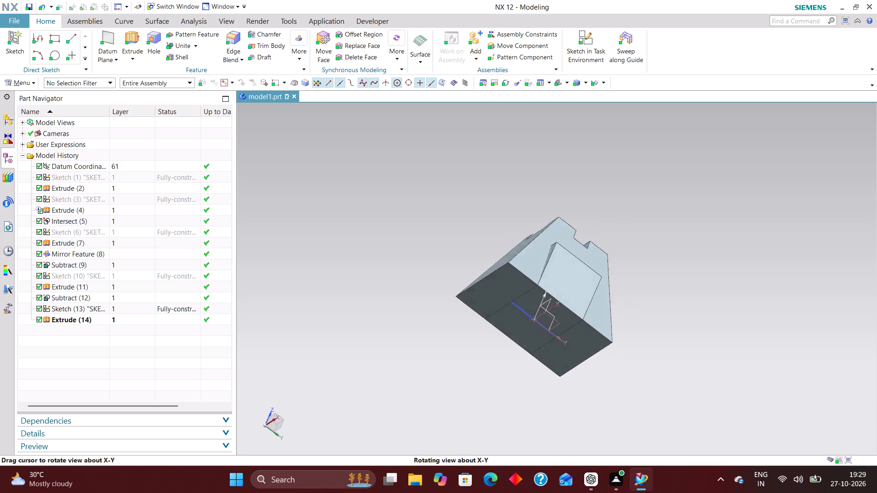
pyautogui.moveTo(652, 215); pyautogui.dragTo(672, 256, button='middle')
pyautogui.click(182, 46)
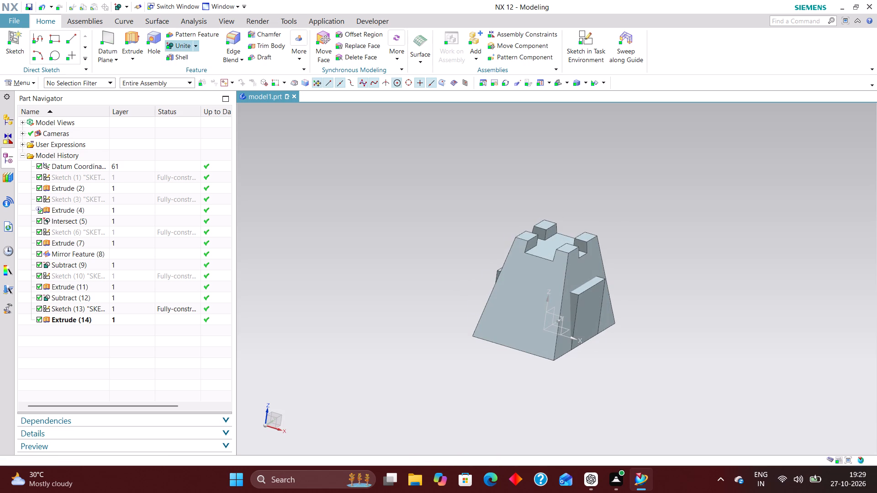
pyautogui.click(494, 306)
pyautogui.click(596, 297)
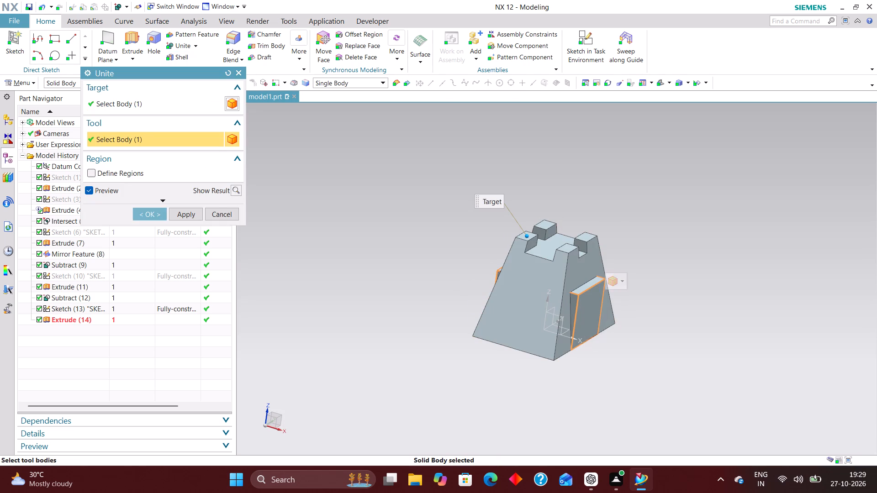
pyautogui.click(146, 215)
# Hide the rectangular block's profile sketch, whose line shows on the underside of the model.
pyautogui.scroll(3, 624, 316)
pyautogui.scroll(-2, 641, 320)
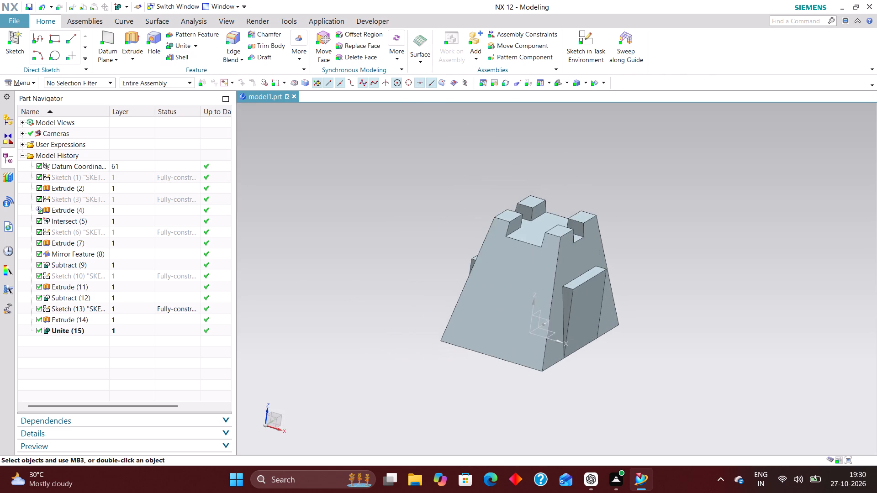
pyautogui.moveTo(644, 362); pyautogui.dragTo(633, 309, button='middle')
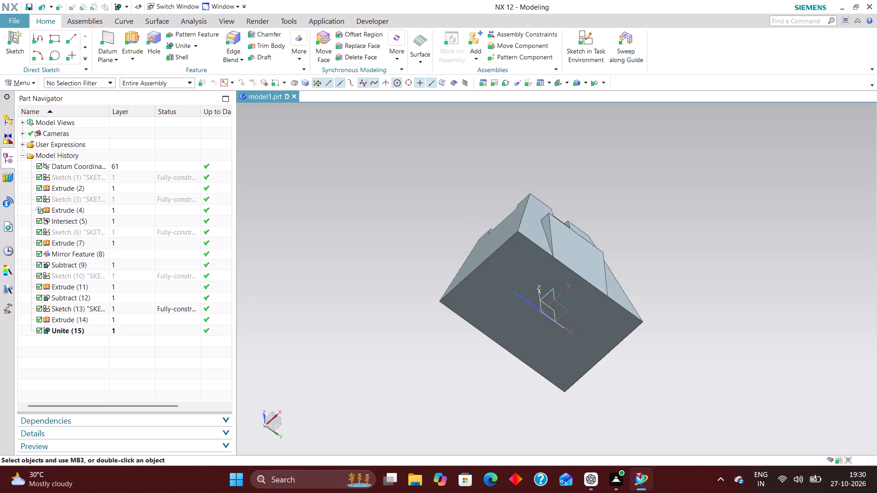
pyautogui.moveTo(524, 297); pyautogui.dragTo(526, 321, button='right')
# Examine the united rectangular block where it projects from the tapered block's sloping face.
pyautogui.moveTo(689, 280); pyautogui.dragTo(672, 348, button='middle')
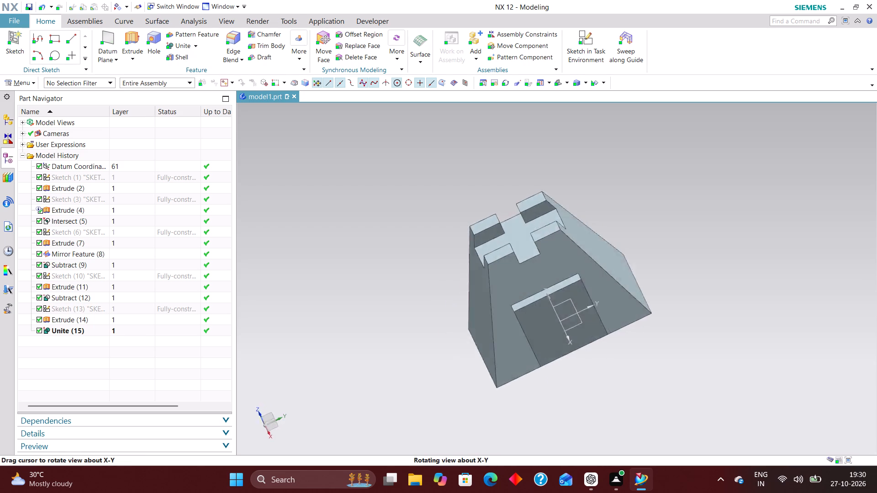
pyautogui.moveTo(672, 348); pyautogui.dragTo(707, 330, button='middle')
pyautogui.scroll(1, 724, 305)
pyautogui.scroll(3, 656, 323)
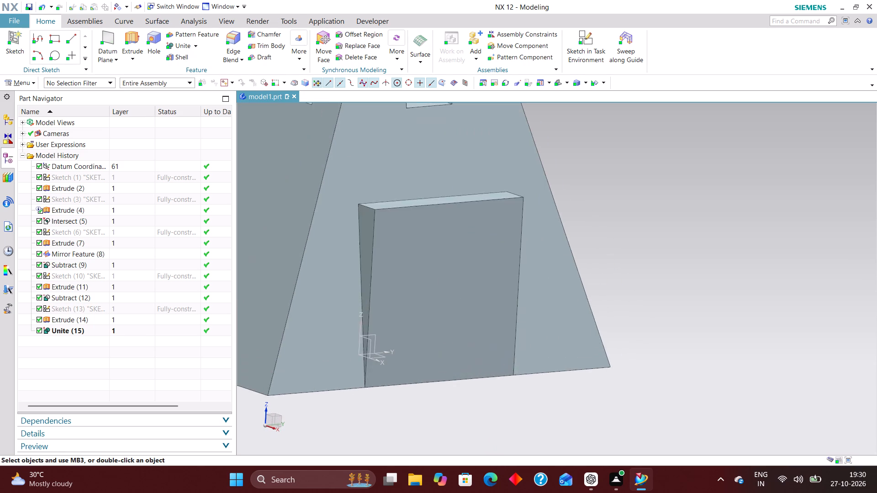
pyautogui.scroll(1, 655, 324)
pyautogui.scroll(-3, 663, 320)
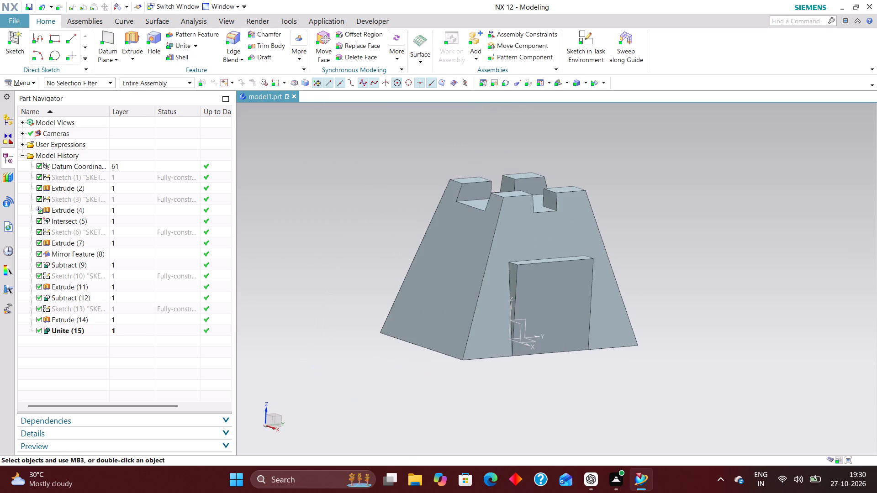
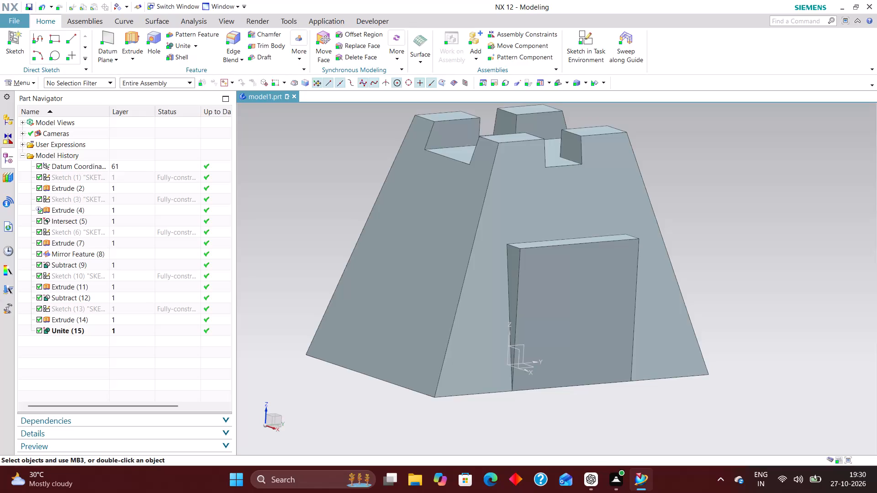
# Start a sketch on the datum YZ plane and draw a rectangle about 80 mm wide and 110 mm high around the origin.
pyautogui.click(580, 41)
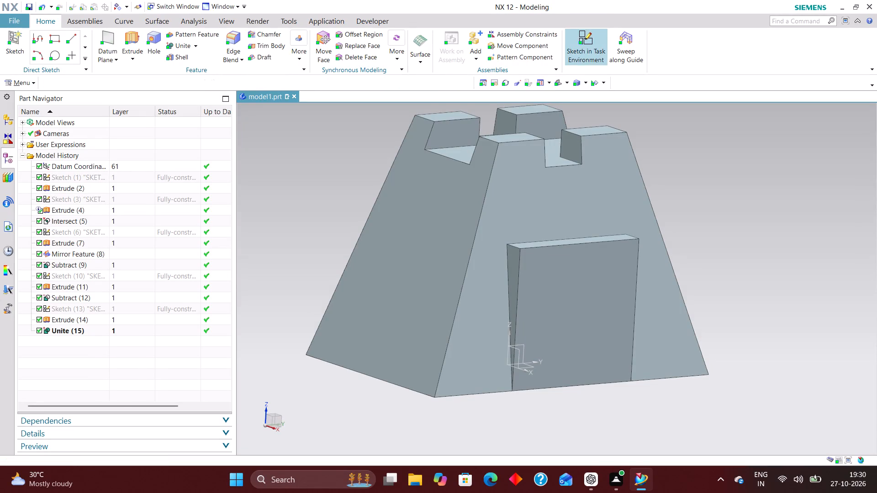
pyautogui.click(521, 345)
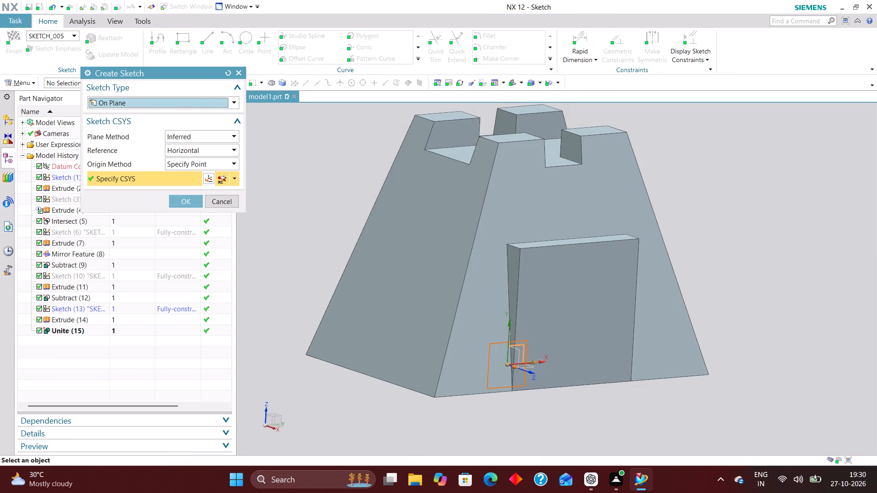
pyautogui.click(176, 202)
pyautogui.scroll(-4, 435, 362)
pyautogui.scroll(2, 456, 346)
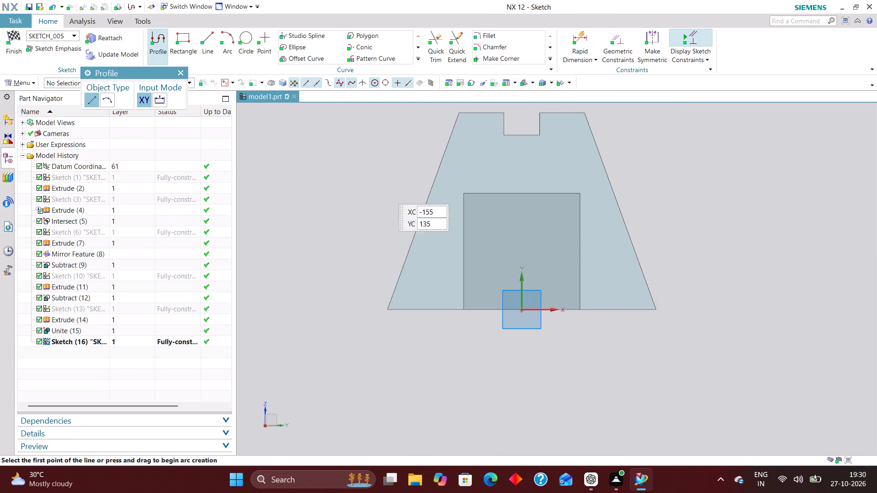
pyautogui.click(179, 37)
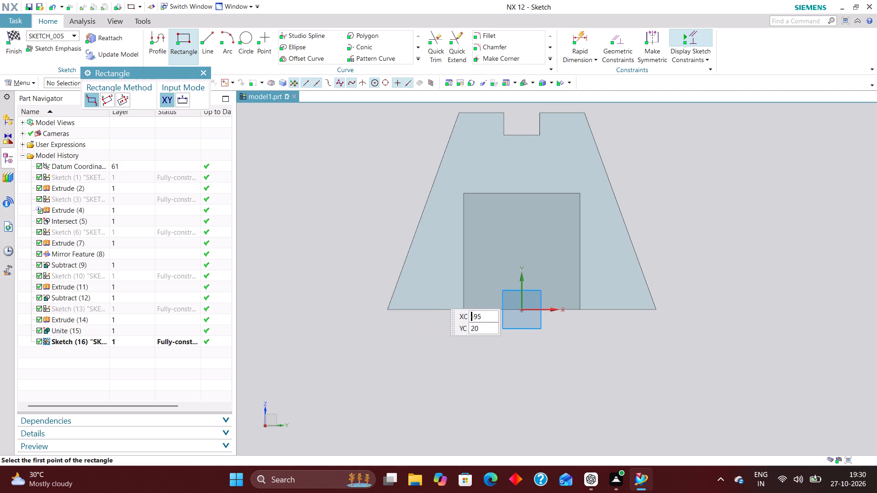
pyautogui.click(491, 245)
pyautogui.click(560, 339)
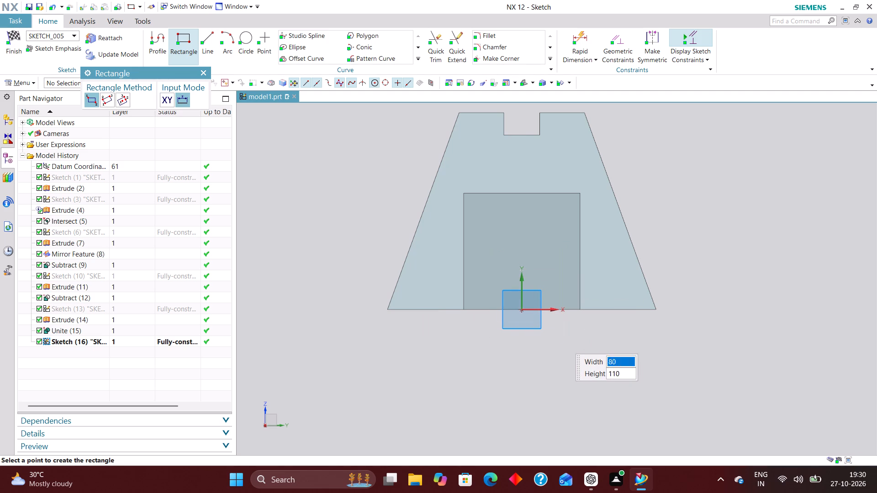
# Constrain the midpoint of the rectangle's top edge onto the vertical sketch axis with Point on Curve.
pyautogui.click(619, 40)
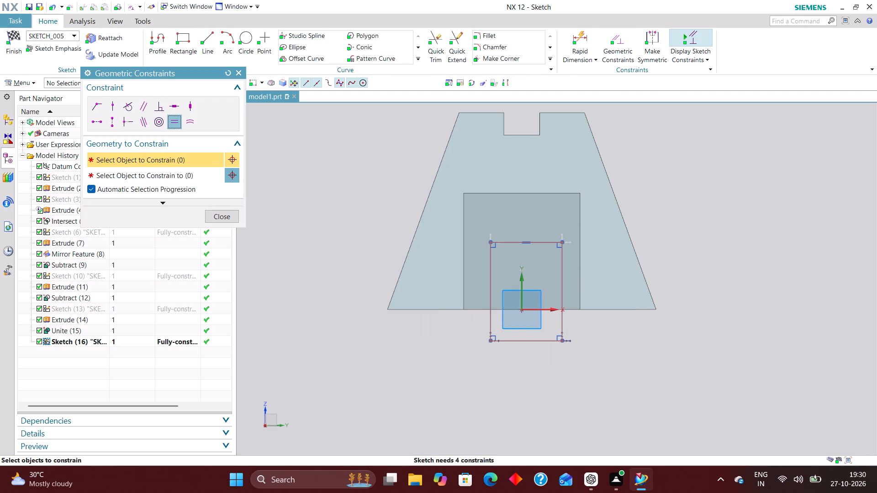
pyautogui.click(110, 105)
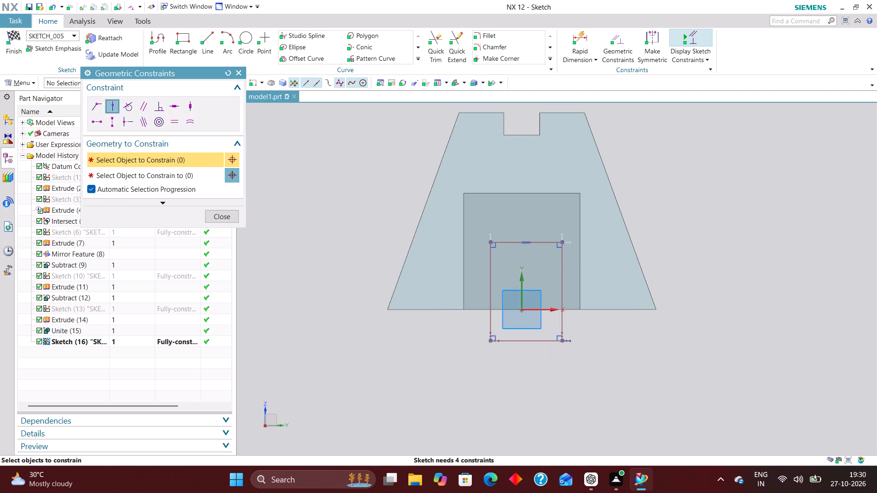
pyautogui.click(527, 240)
pyautogui.click(520, 284)
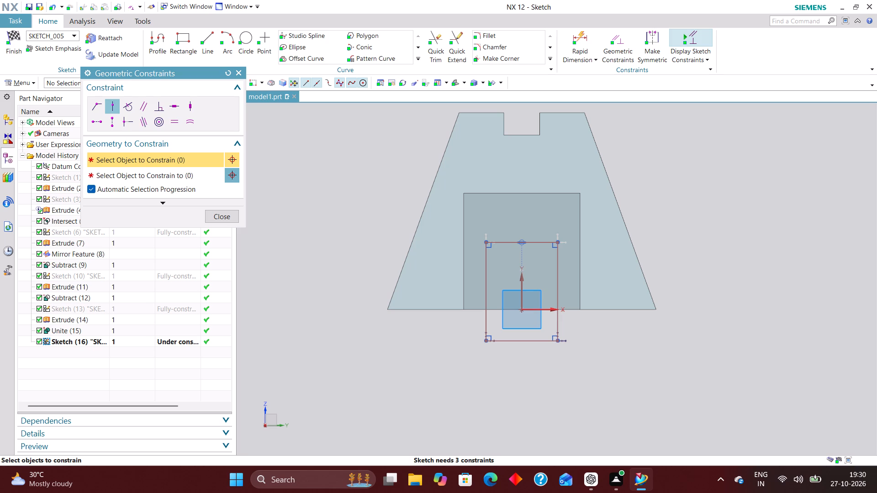
# Dimension the rectangle's top edge at 60 mm above the horizontal sketch axis.
pyautogui.click(578, 36)
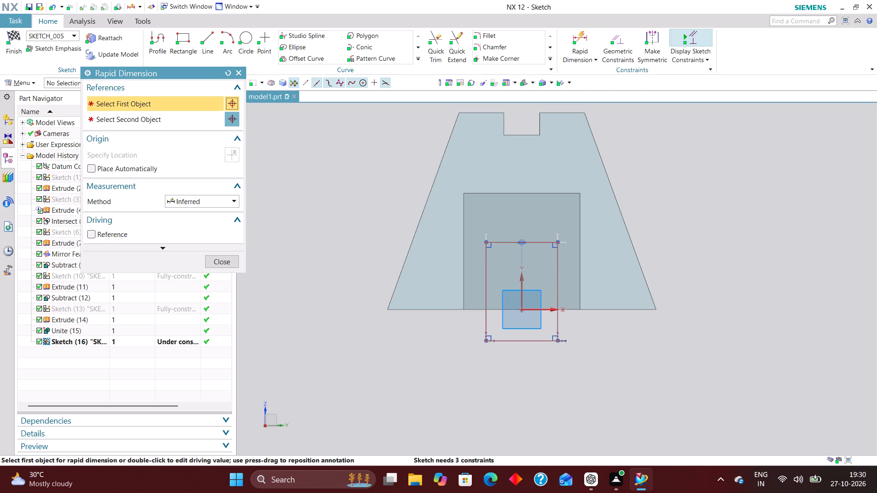
pyautogui.click(540, 310)
pyautogui.click(540, 243)
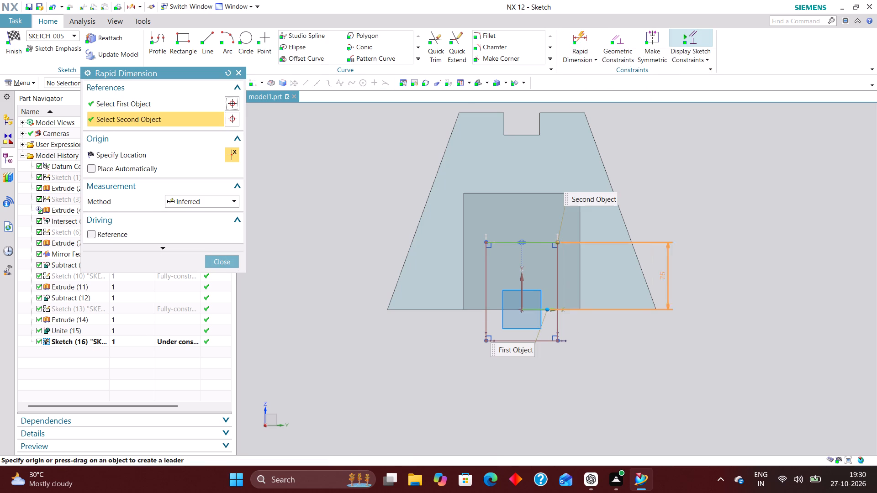
pyautogui.click(716, 275)
pyautogui.write('60')
pyautogui.press('Return')
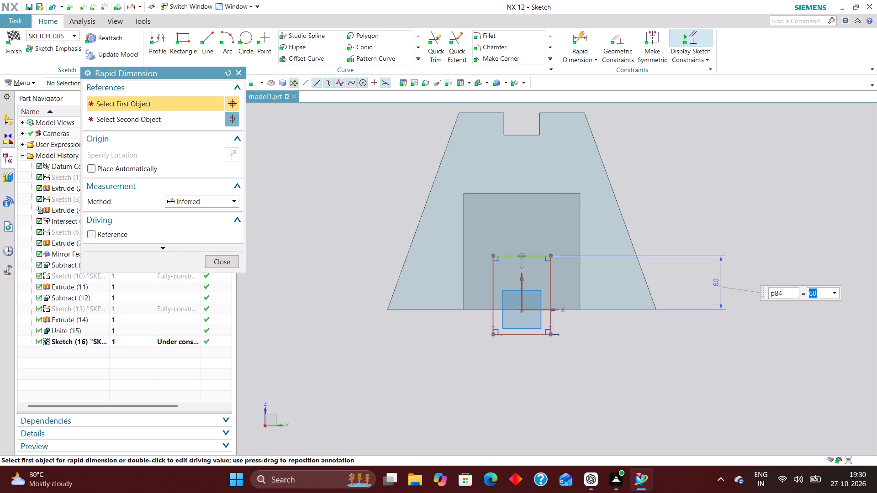
# Constrain the midpoint of the rectangle's bottom edge onto the horizontal sketch axis with Point on Curve.
pyautogui.click(612, 35)
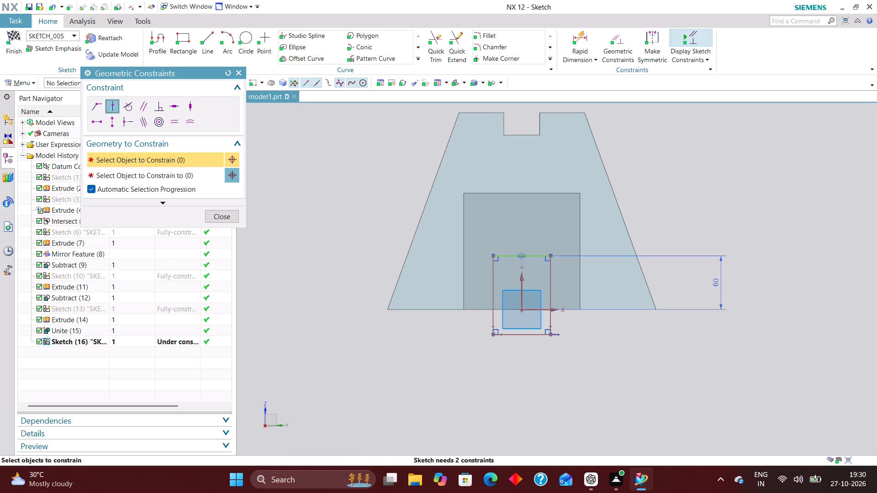
pyautogui.click(521, 333)
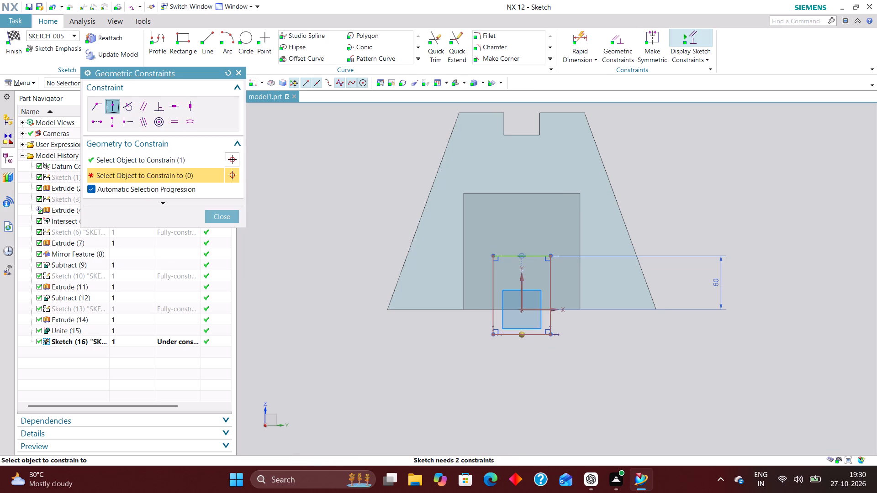
pyautogui.click(540, 308)
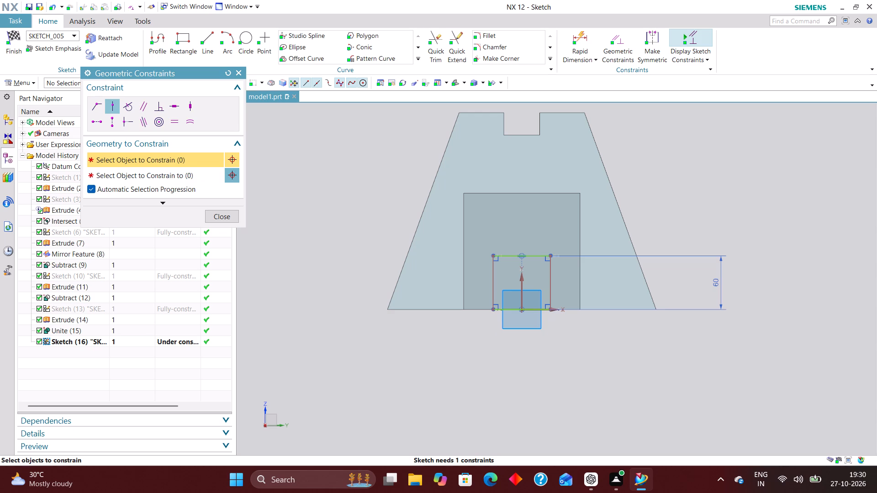
pyautogui.click(540, 309)
pyautogui.click(226, 217)
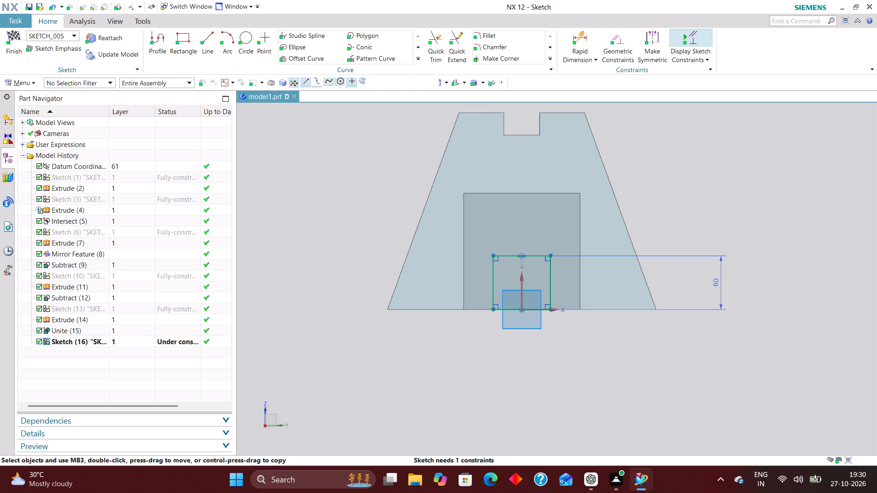
# Dimension the rectangle's width at 80 mm and finish the sketch.
pyautogui.click(576, 36)
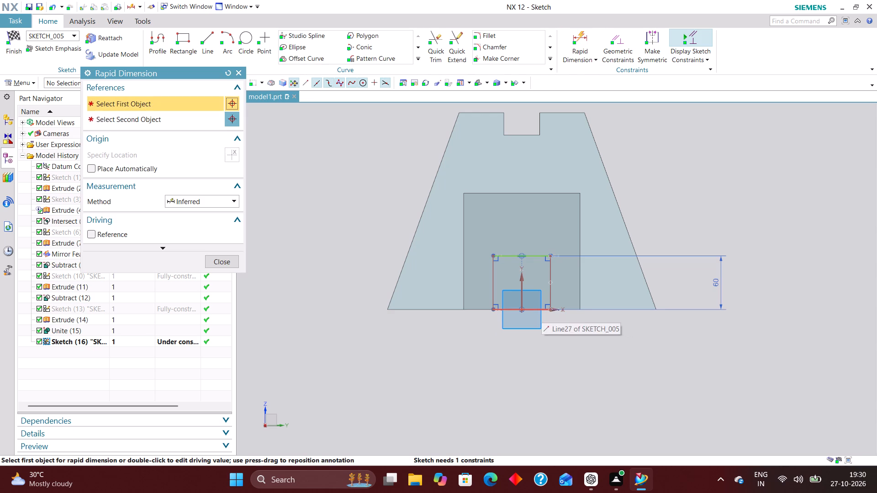
pyautogui.click(541, 311)
pyautogui.click(524, 375)
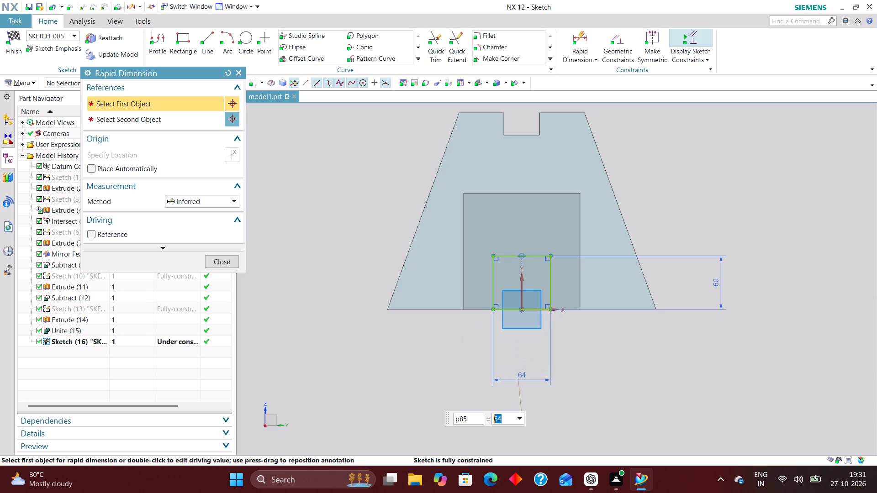
pyautogui.write('80')
pyautogui.press('Return')
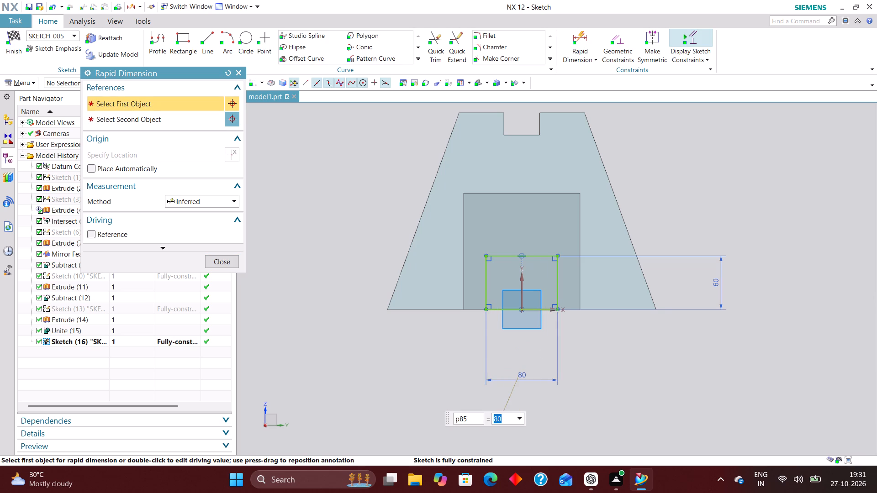
pyautogui.click(227, 261)
pyautogui.click(15, 39)
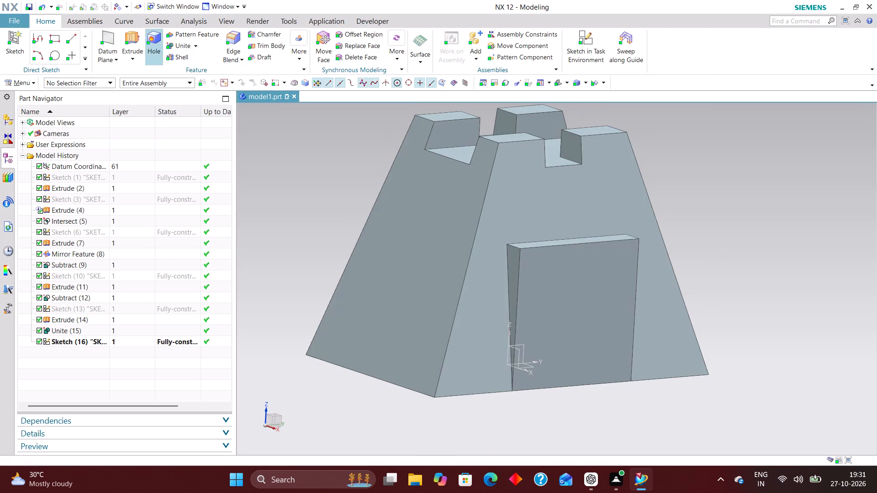
# Extrude the 80 by 60 mm profile with a symmetric distance of 145 mm and no Boolean operation.
pyautogui.scroll(-3, 381, 167)
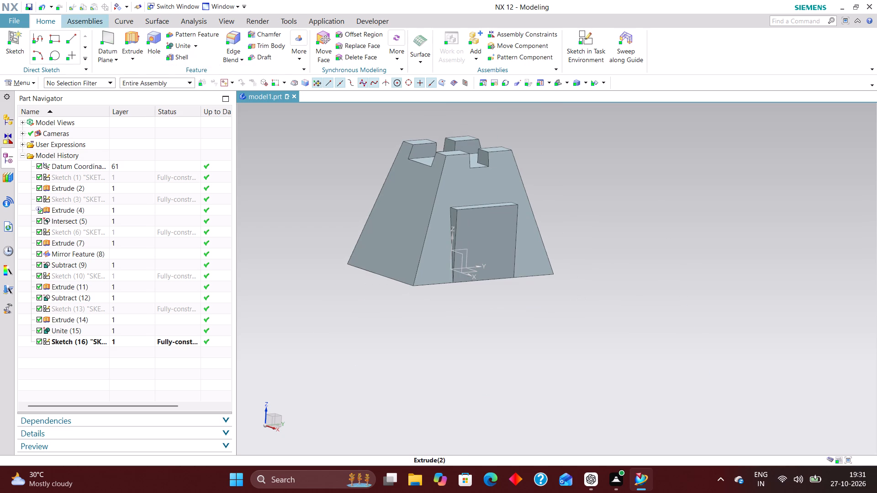
pyautogui.click(131, 34)
pyautogui.click(84, 341)
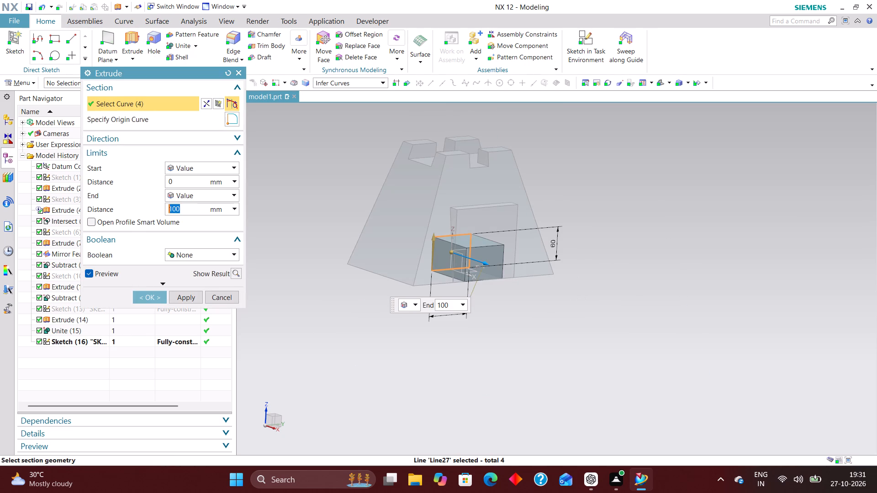
pyautogui.click(195, 166)
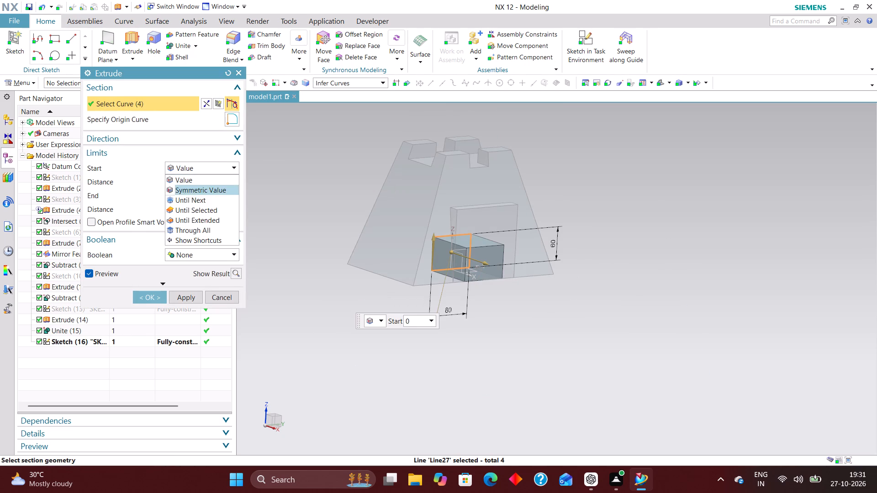
pyautogui.click(201, 189)
pyautogui.scroll(4, 512, 302)
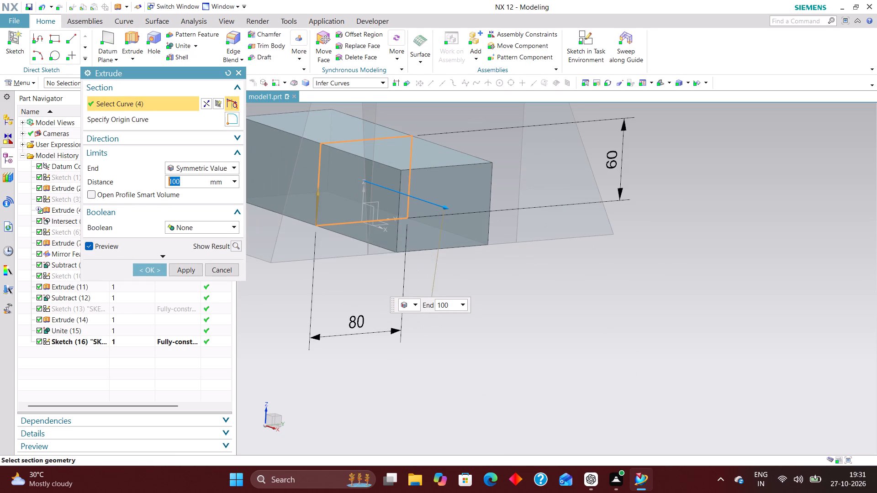
pyautogui.moveTo(445, 207); pyautogui.dragTo(476, 230)
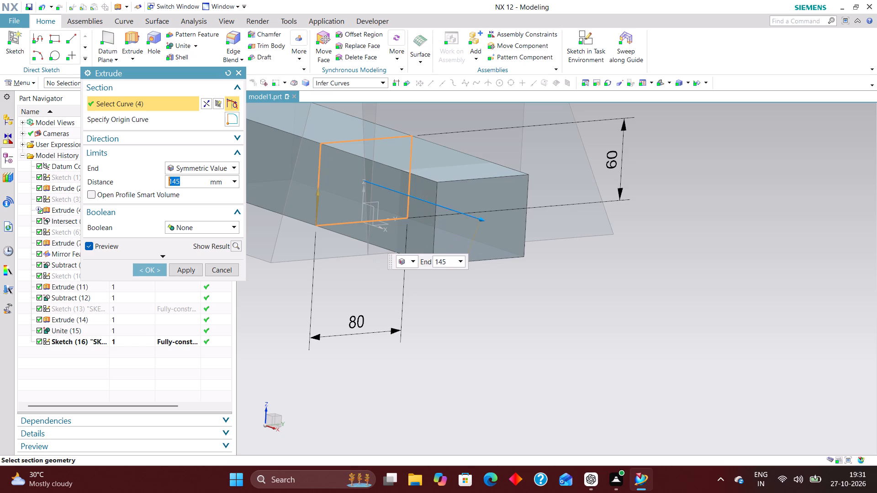
pyautogui.click(143, 271)
# Subtract the extruded 80 by 60 mm block from the main tapered body to cut the passage through its base.
pyautogui.scroll(-4, 410, 327)
pyautogui.scroll(2, 379, 193)
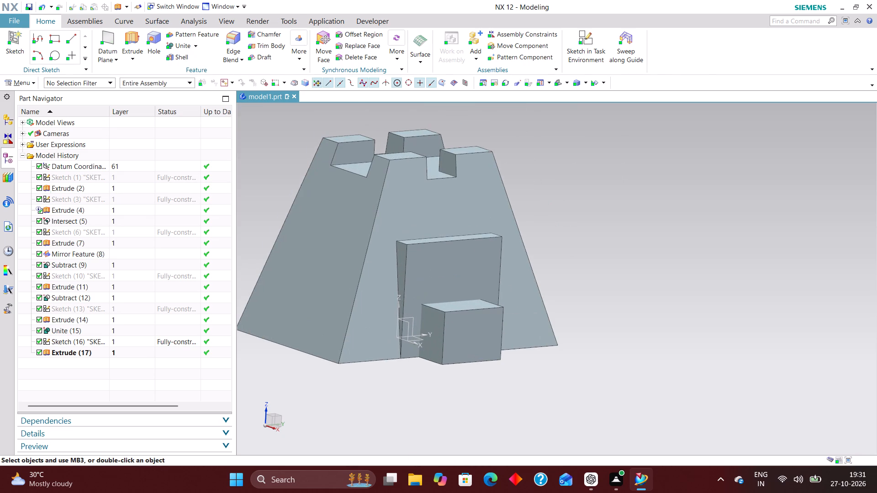
pyautogui.click(197, 46)
pyautogui.click(199, 67)
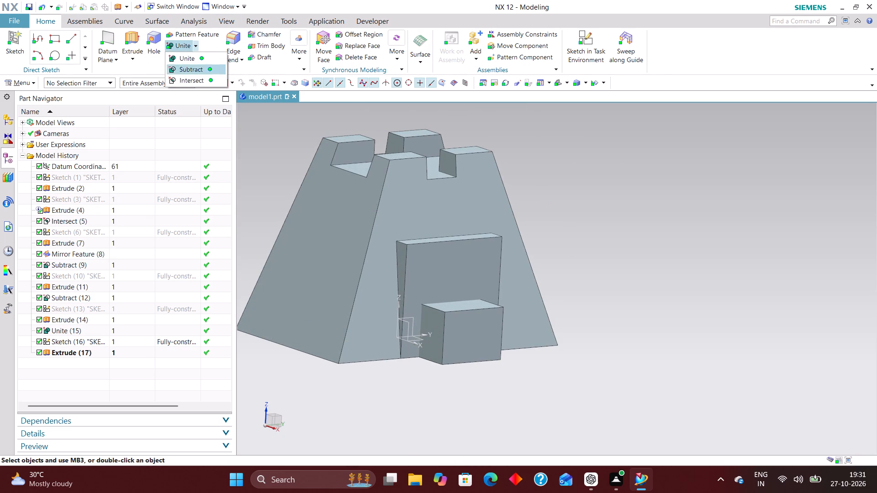
pyautogui.click(358, 177)
pyautogui.click(480, 344)
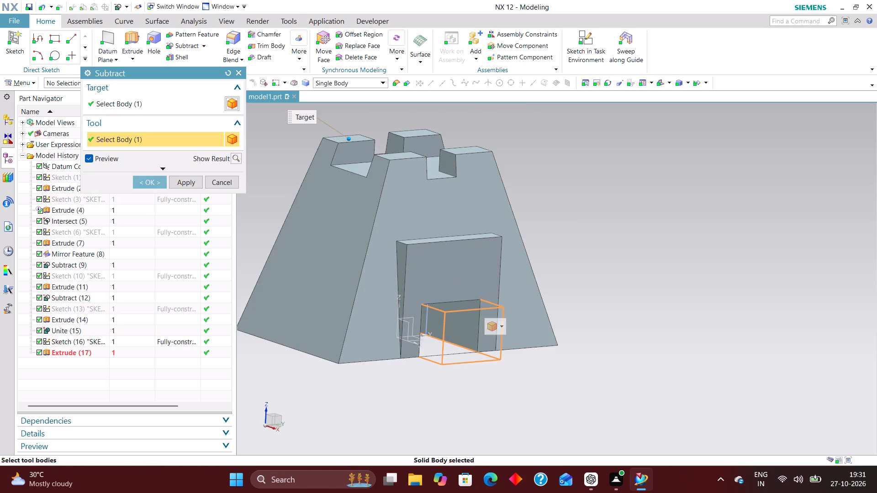
pyautogui.click(144, 182)
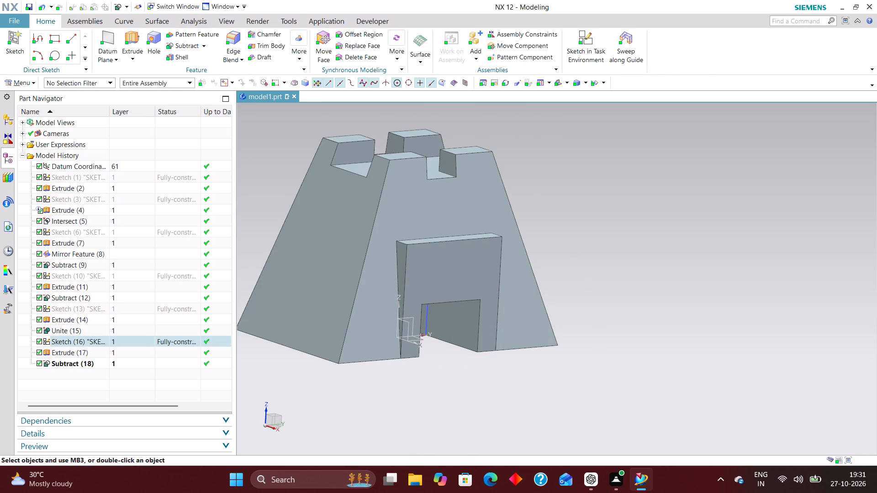
# Hide the passage's profile sketch, whose line shows inside the opening.
pyautogui.moveTo(429, 312); pyautogui.dragTo(431, 338, button='right')
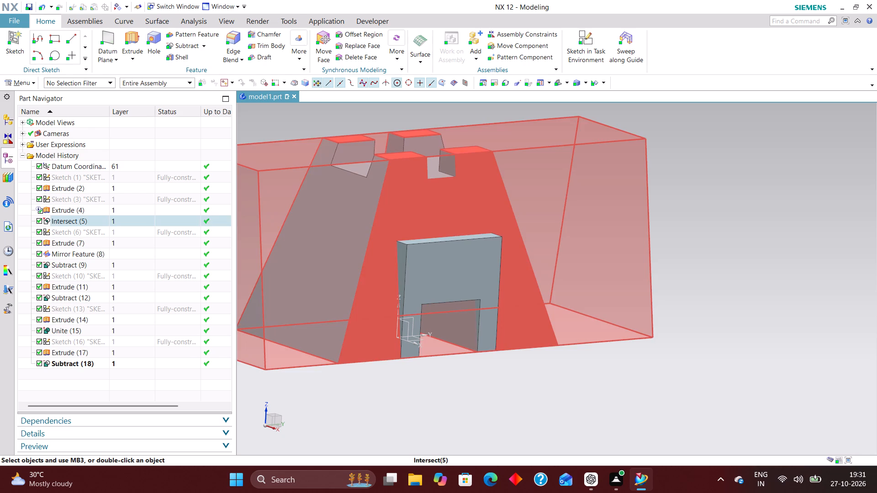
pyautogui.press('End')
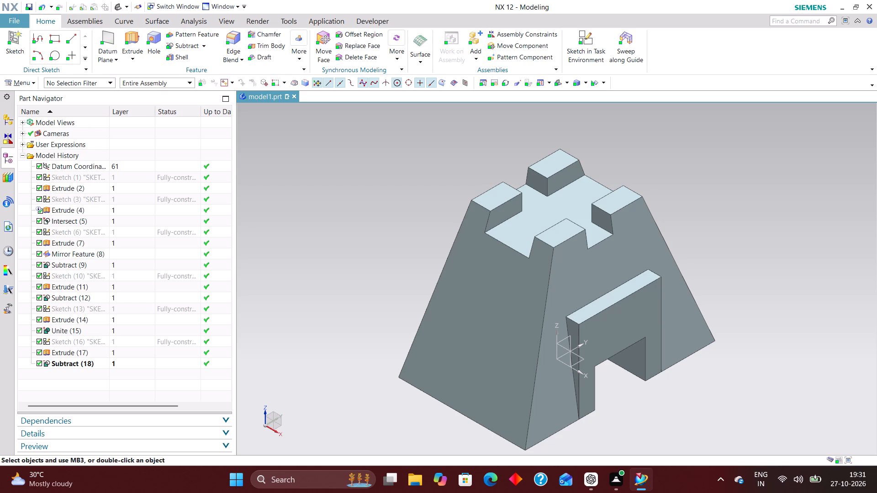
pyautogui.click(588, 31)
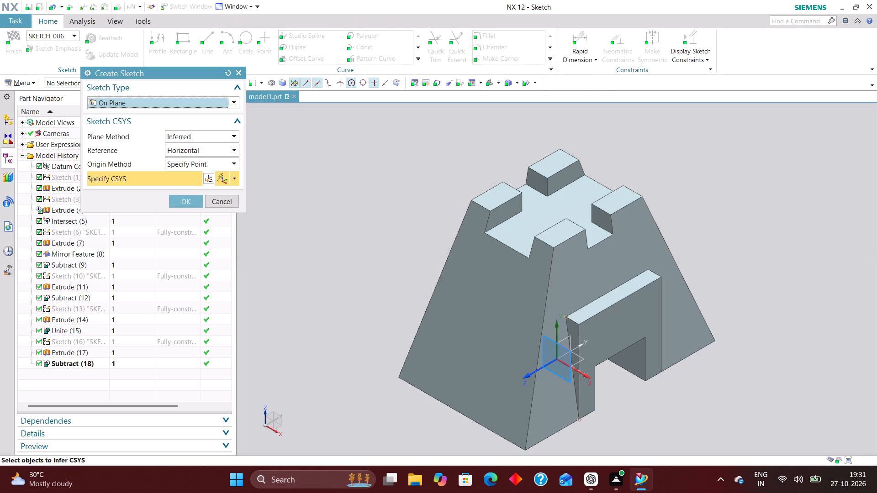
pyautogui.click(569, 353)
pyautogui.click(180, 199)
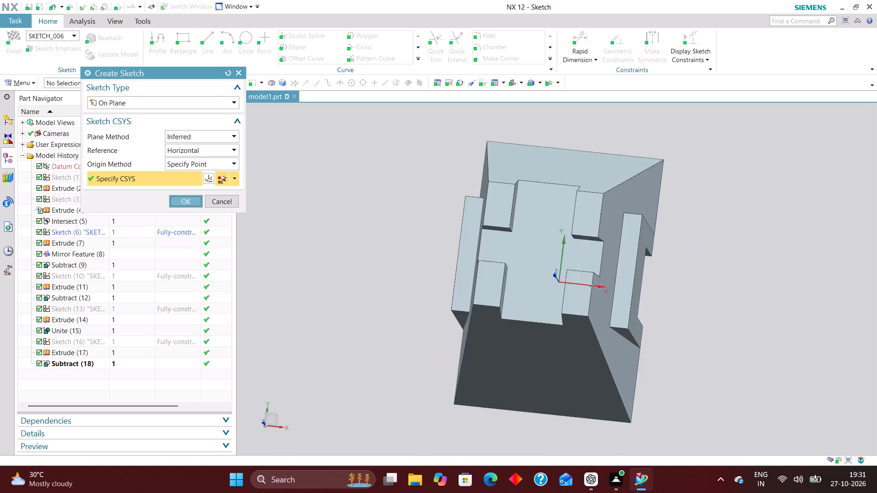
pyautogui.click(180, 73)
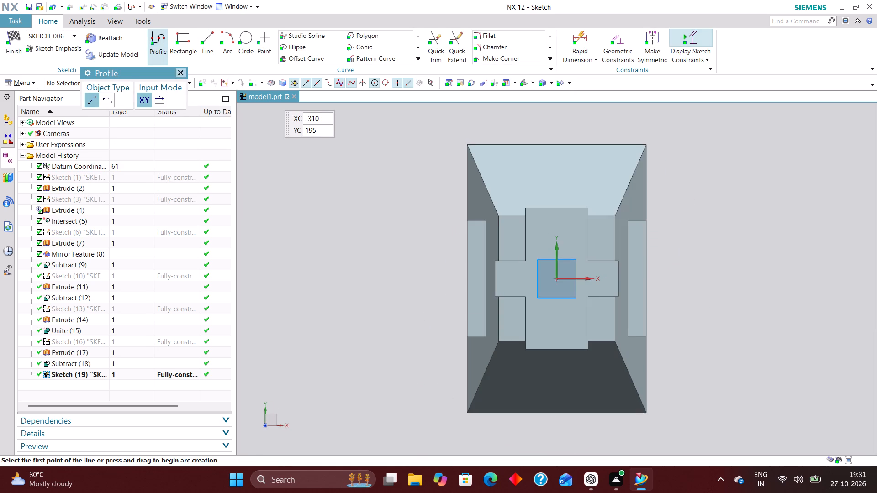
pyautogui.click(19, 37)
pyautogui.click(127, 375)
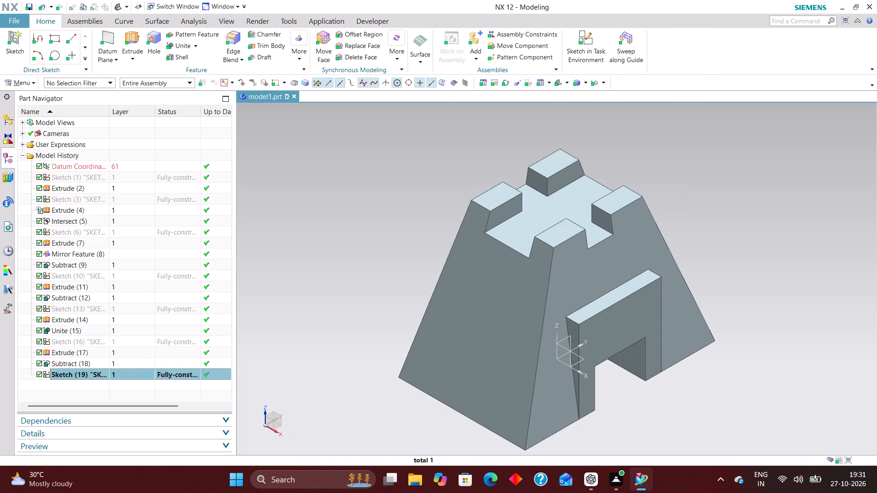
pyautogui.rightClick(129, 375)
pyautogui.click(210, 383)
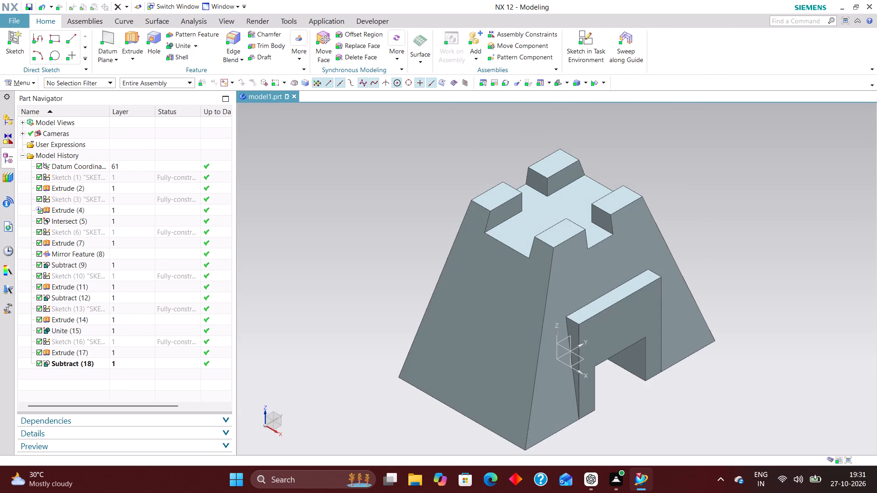
# Start a new sketch in the task environment on the XZ plane of the datum coordinate system.
pyautogui.click(580, 47)
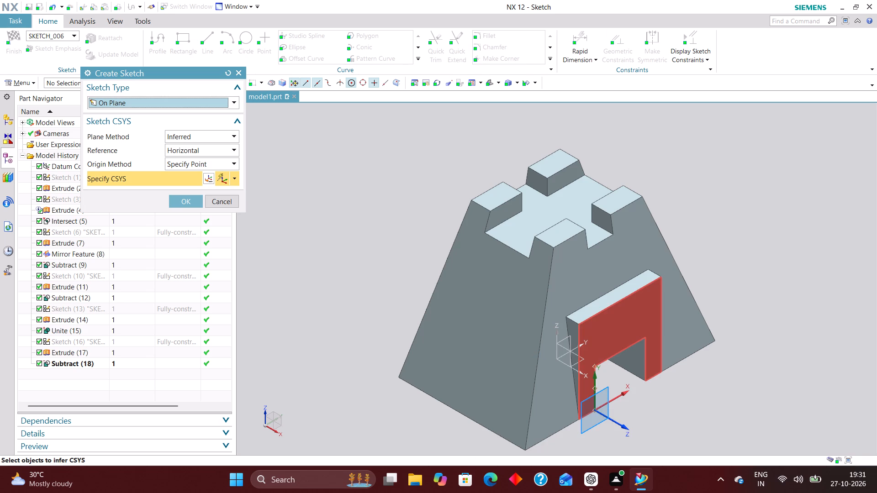
pyautogui.click(569, 352)
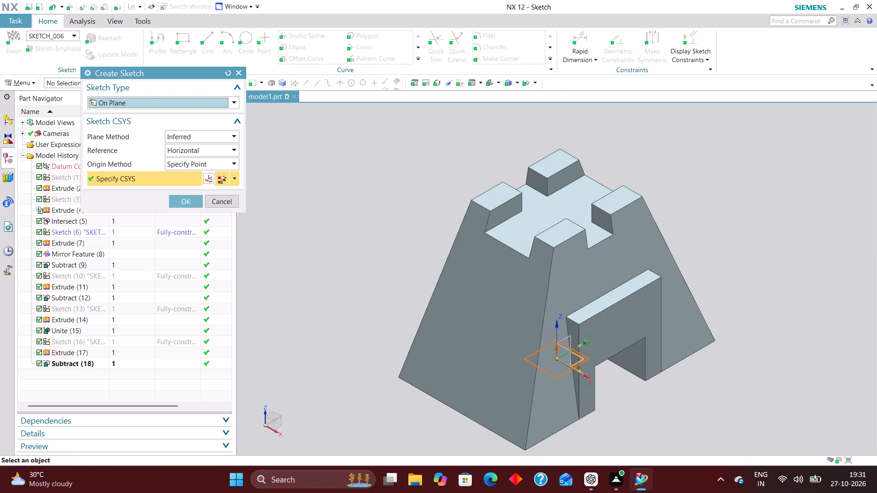
pyautogui.click(224, 72)
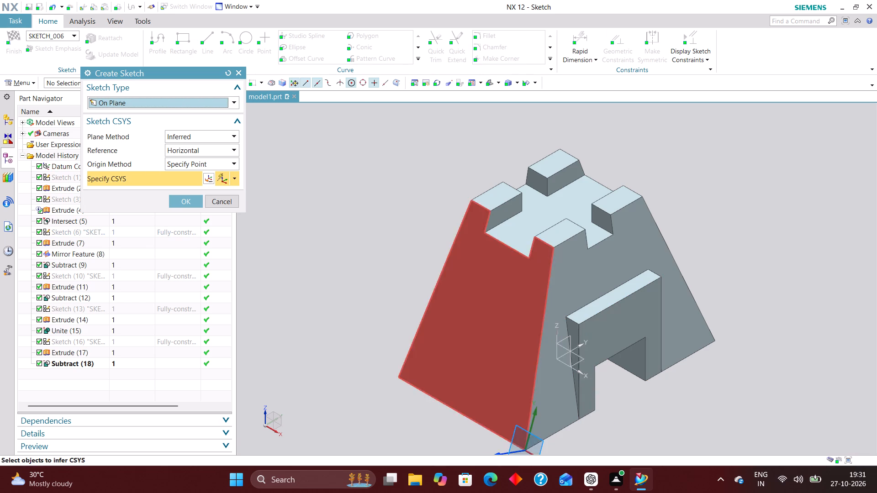
pyautogui.scroll(5, 511, 369)
pyautogui.scroll(-5, 391, 270)
pyautogui.scroll(-3, 232, 224)
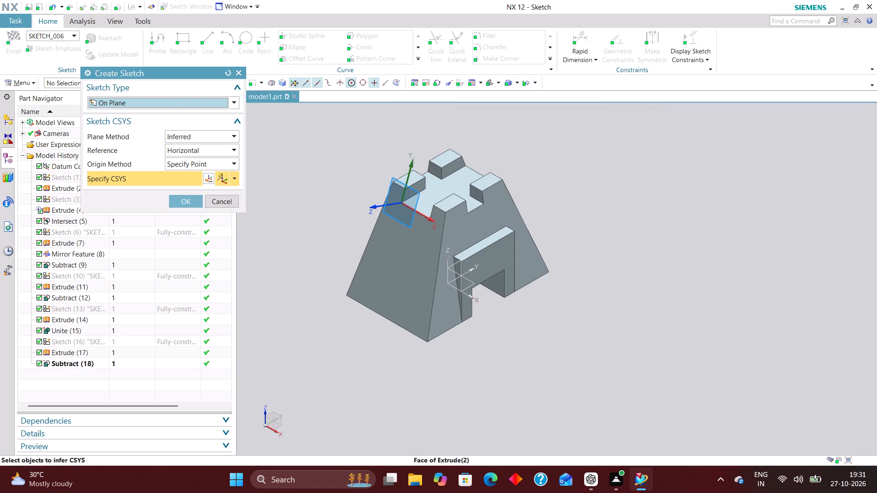
pyautogui.scroll(6, 456, 276)
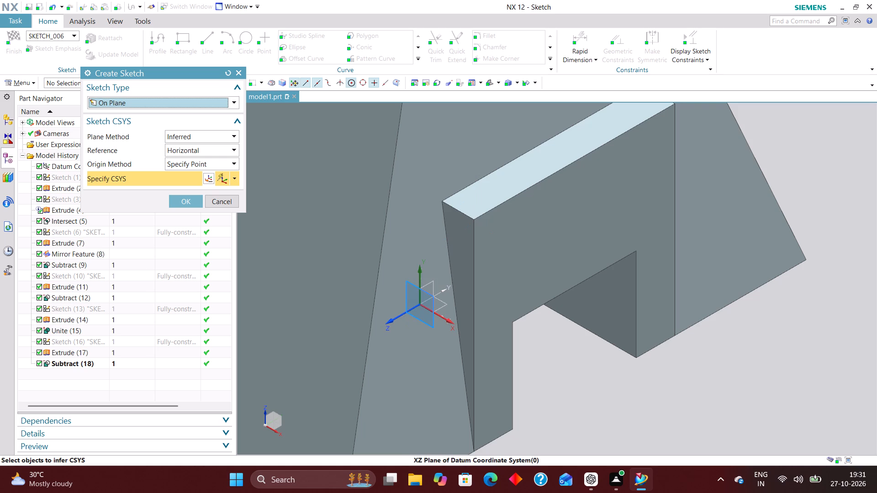
pyautogui.click(433, 298)
pyautogui.click(186, 202)
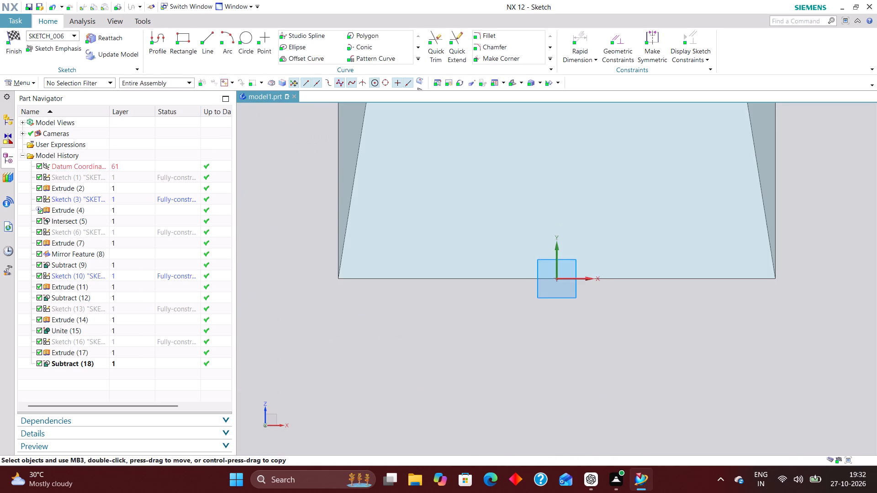
# Sketch a closed triangle with a horizontal base about 210 mm wide below the block and its apex above the origin on the vertical axis.
pyautogui.scroll(-8, 382, 288)
pyautogui.scroll(2, 406, 236)
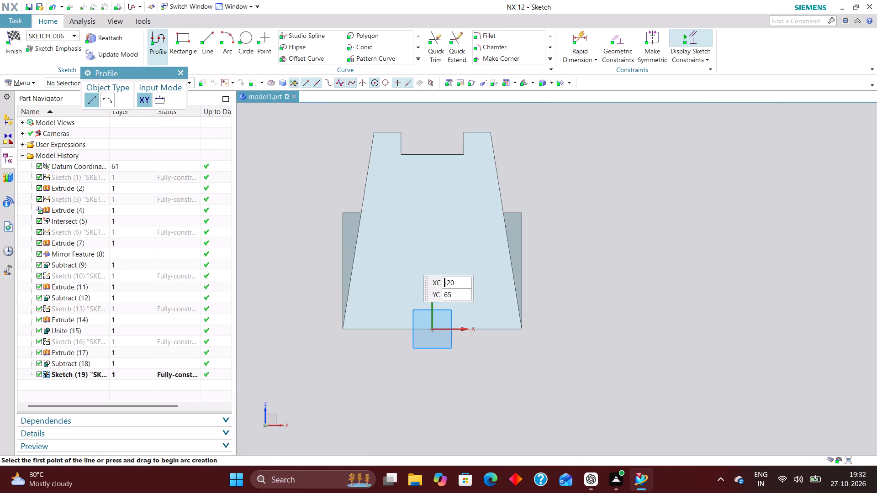
pyautogui.click(210, 41)
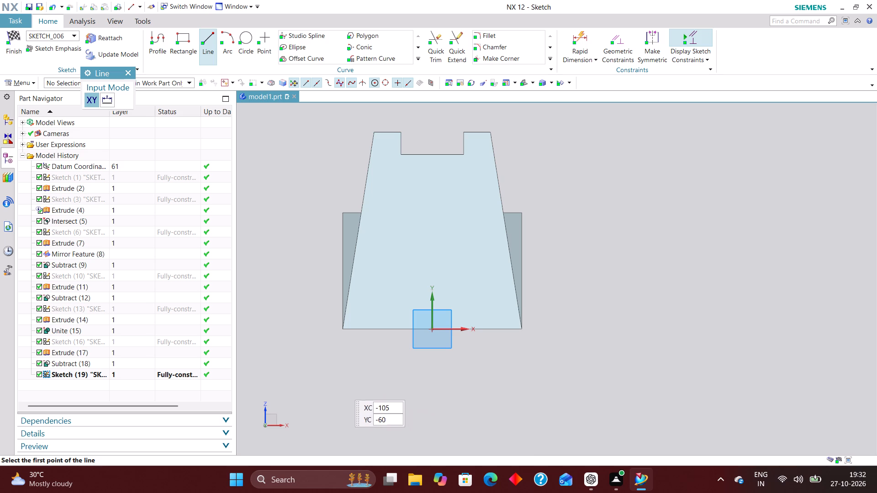
pyautogui.click(337, 384)
pyautogui.click(526, 378)
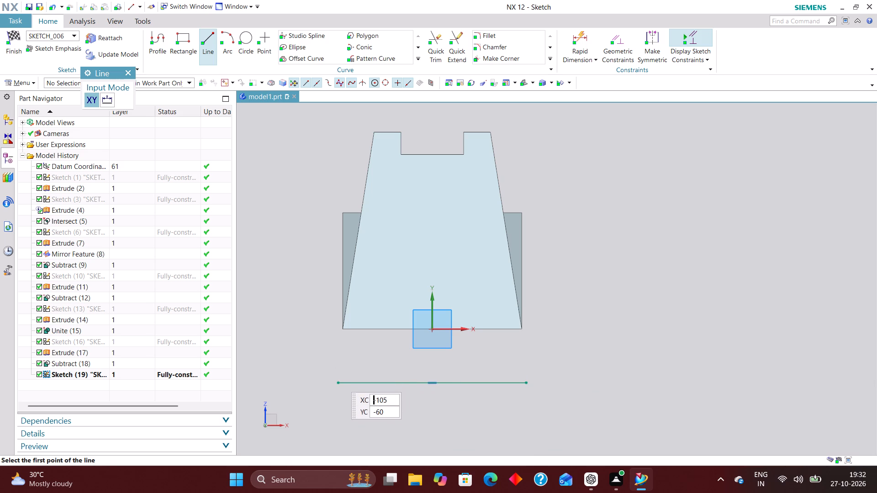
pyautogui.click(336, 382)
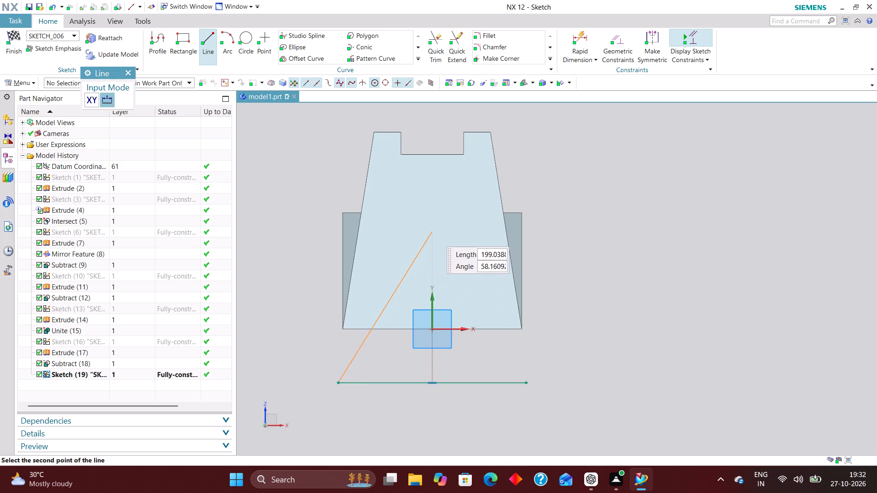
pyautogui.click(432, 231)
pyautogui.click(434, 230)
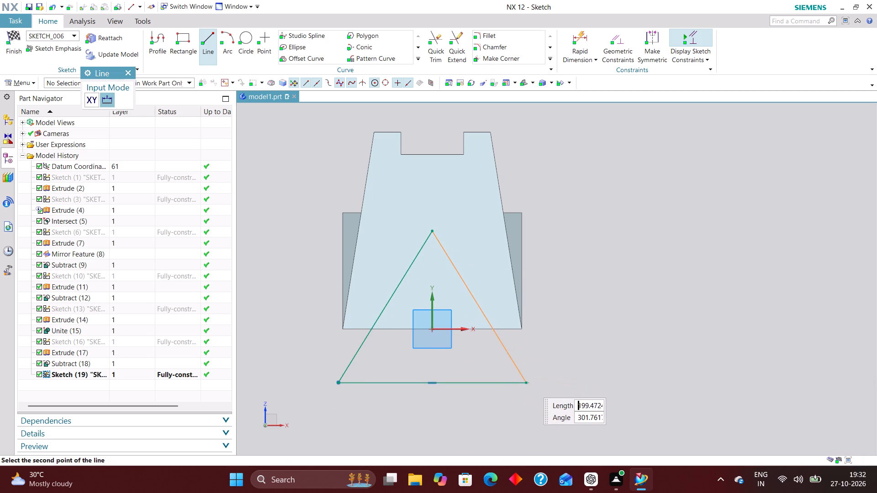
pyautogui.click(526, 382)
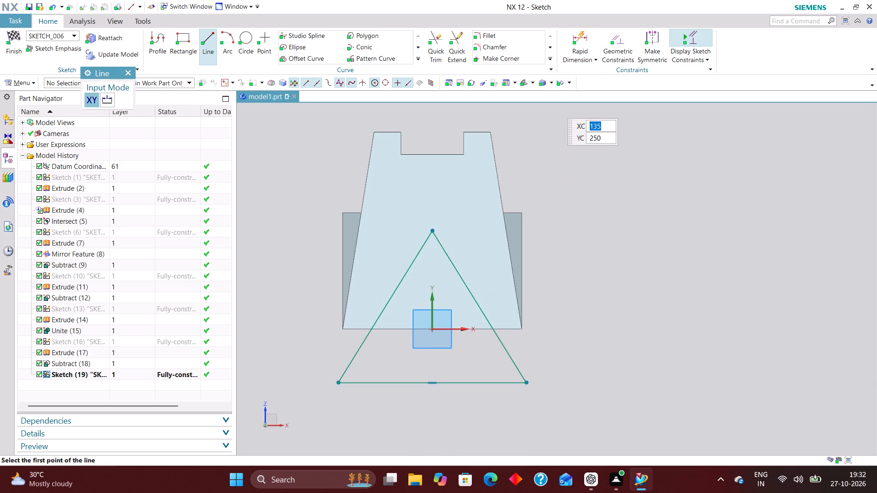
# Dimension the horizontal distance from the triangle's base corner to its apex at 100 mm.
pyautogui.click(584, 35)
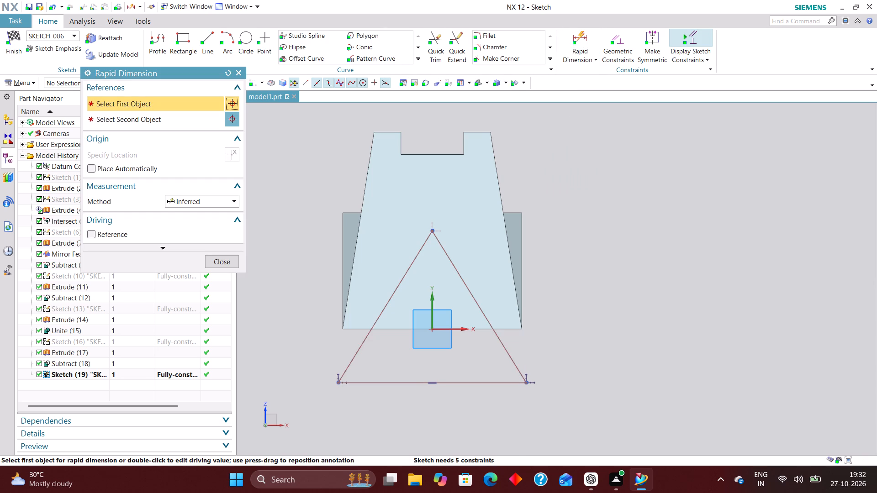
pyautogui.click(334, 384)
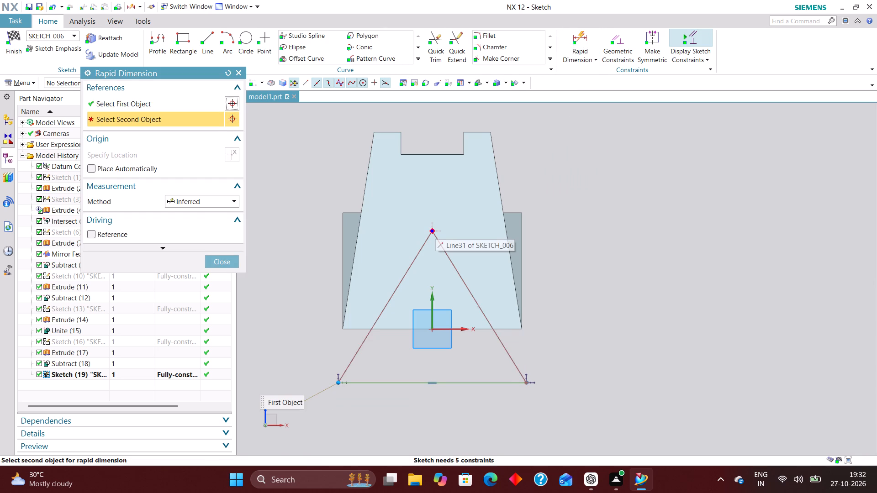
pyautogui.click(431, 232)
pyautogui.scroll(-4, 386, 290)
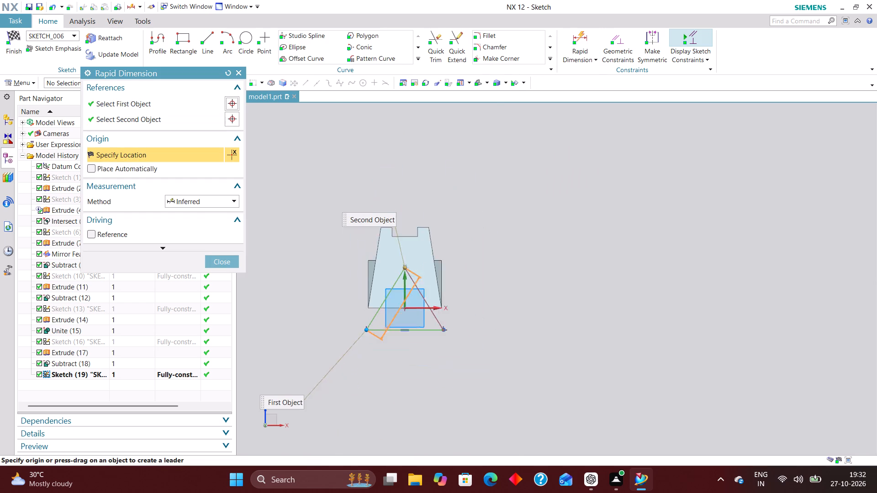
pyautogui.scroll(4, 385, 343)
pyautogui.click(387, 409)
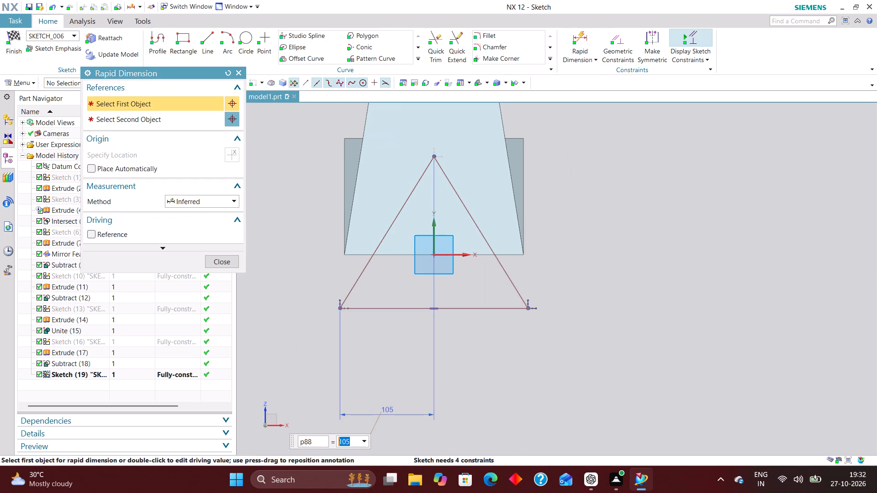
pyautogui.write('100')
pyautogui.press('Return')
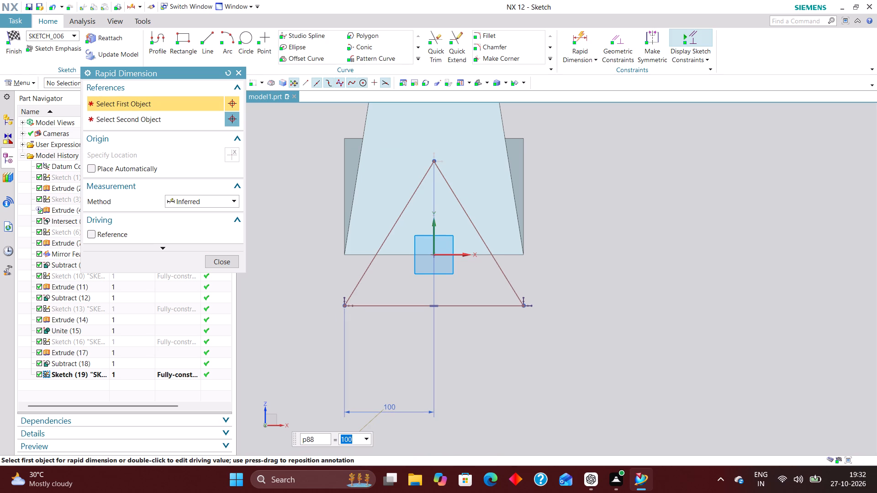
pyautogui.click(227, 266)
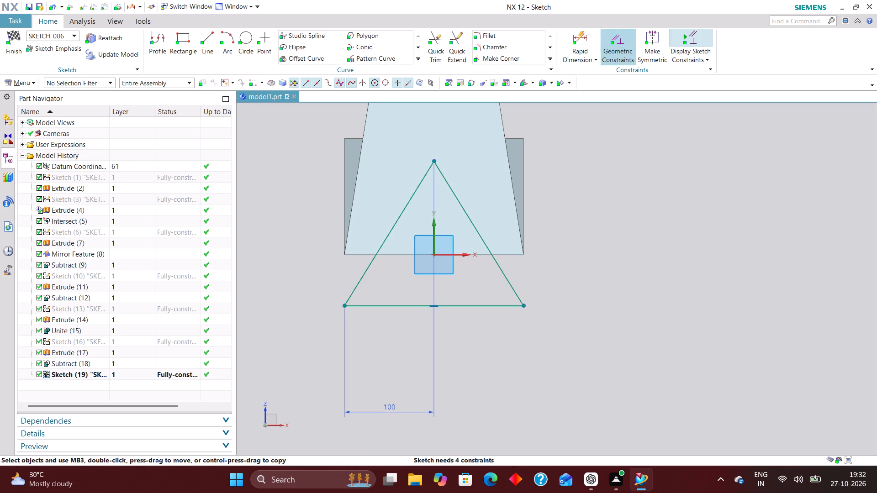
# Constrain the midpoint of the triangle's base line onto the sketch's vertical axis and horizontal axis with Point on Curve.
pyautogui.click(622, 36)
pyautogui.click(435, 306)
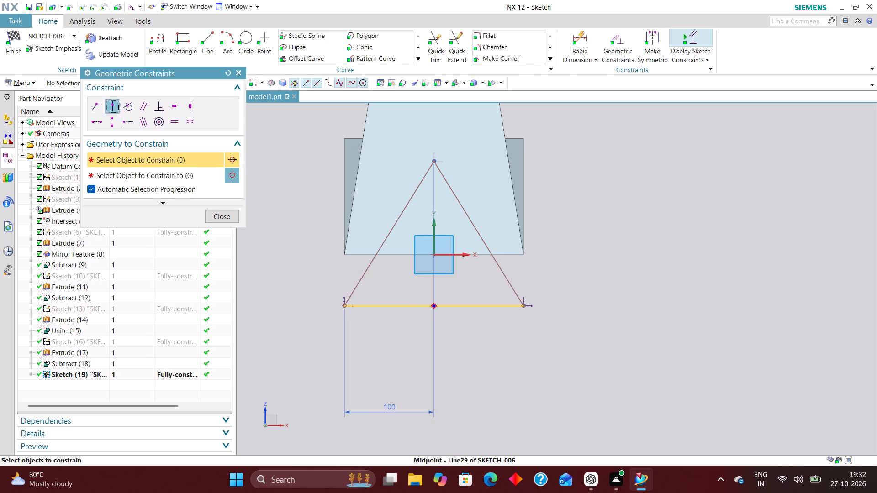
pyautogui.click(433, 241)
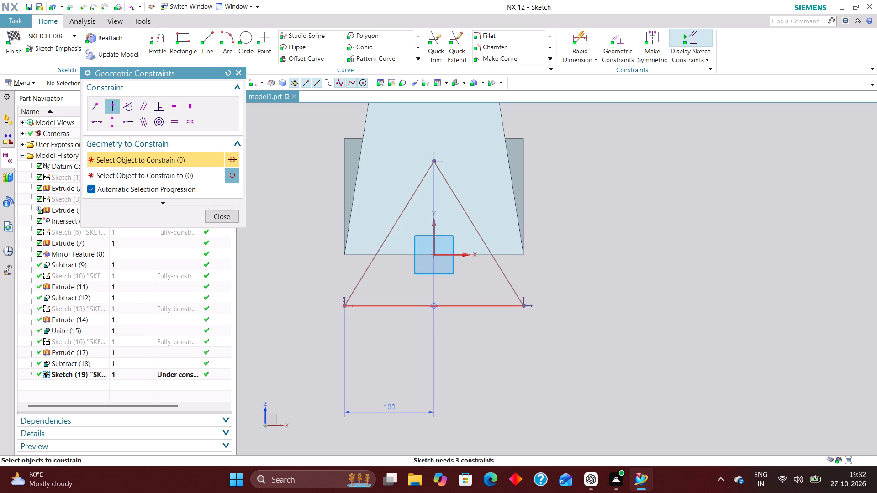
pyautogui.click(433, 305)
pyautogui.click(448, 255)
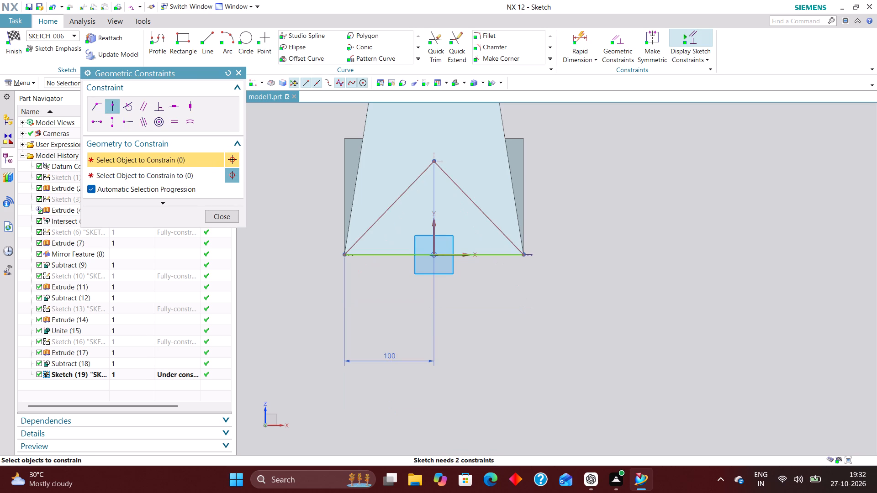
# Dimension the triangle's height from its base line to the apex at 110 mm and finish the sketch.
pyautogui.scroll(-2, 448, 365)
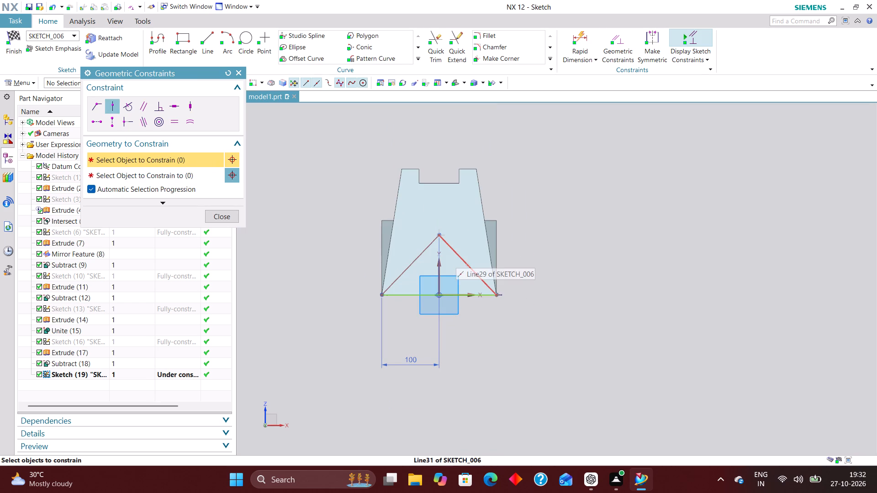
pyautogui.click(583, 33)
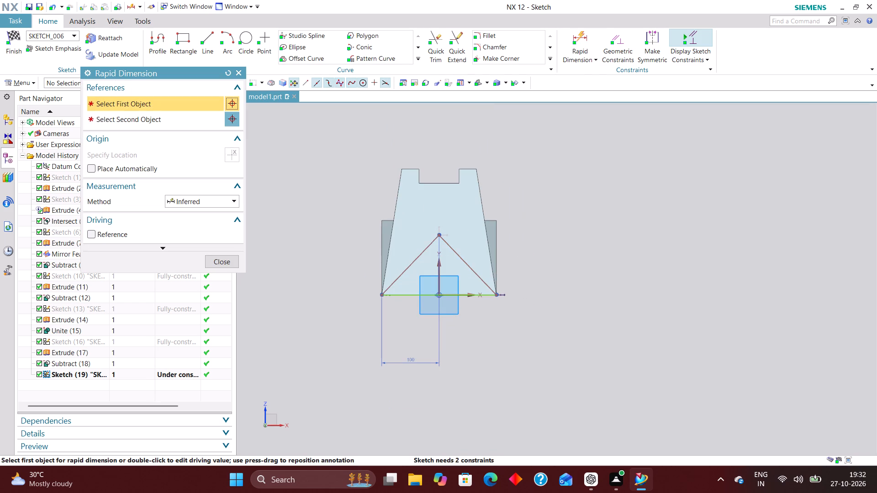
pyautogui.click(439, 232)
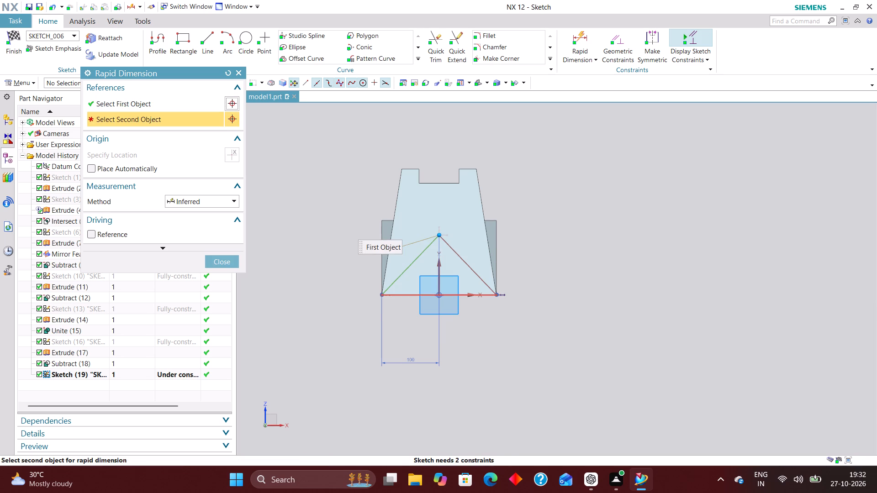
pyautogui.click(454, 296)
pyautogui.click(612, 271)
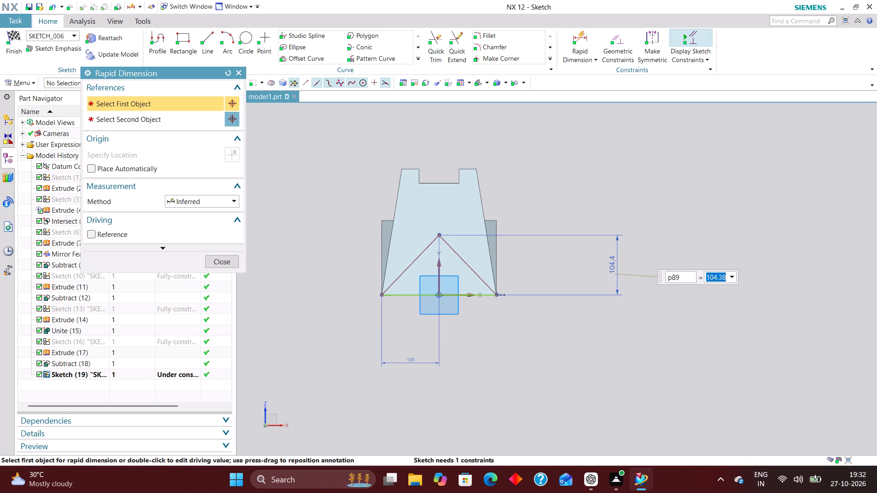
pyautogui.write('110')
pyautogui.press('Return')
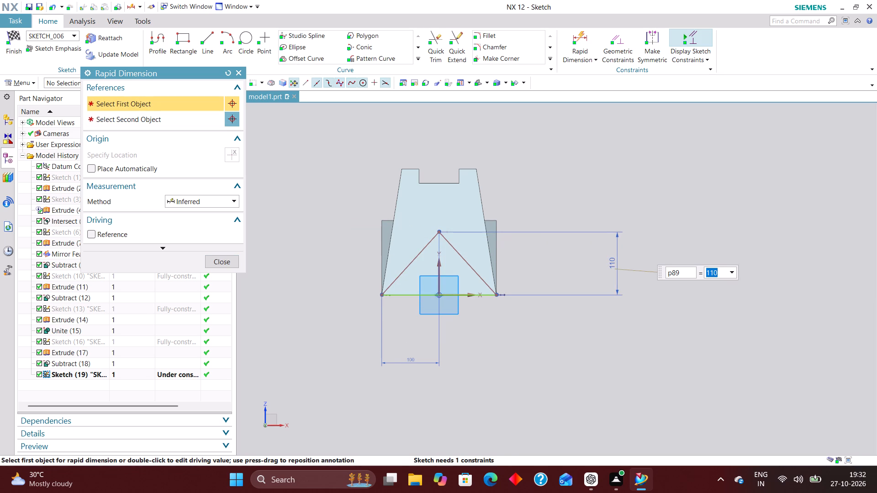
pyautogui.click(233, 264)
pyautogui.click(19, 35)
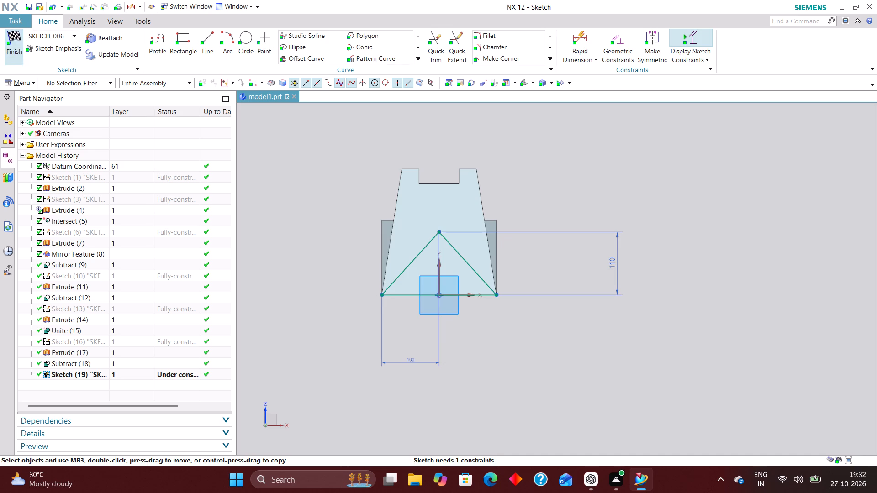
# Extrude the triangle sketch symmetrically to 150 mm on each side as a separate body.
pyautogui.scroll(-5, 576, 229)
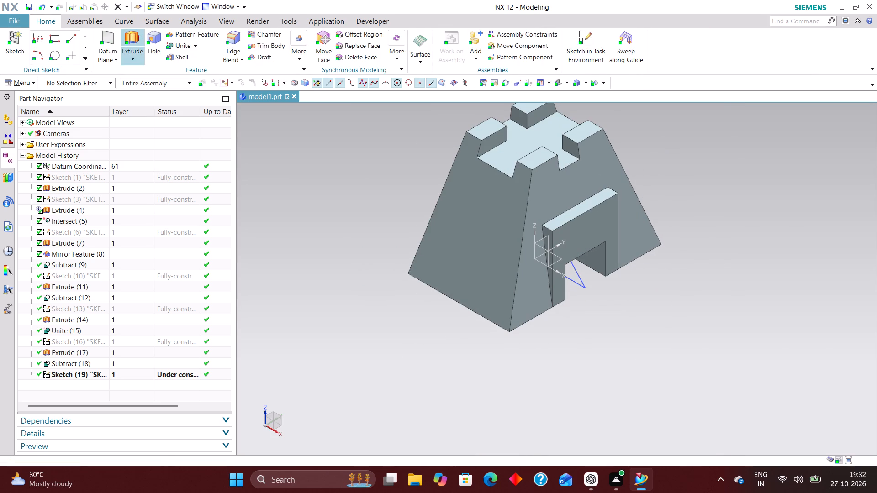
pyautogui.click(137, 37)
pyautogui.click(580, 274)
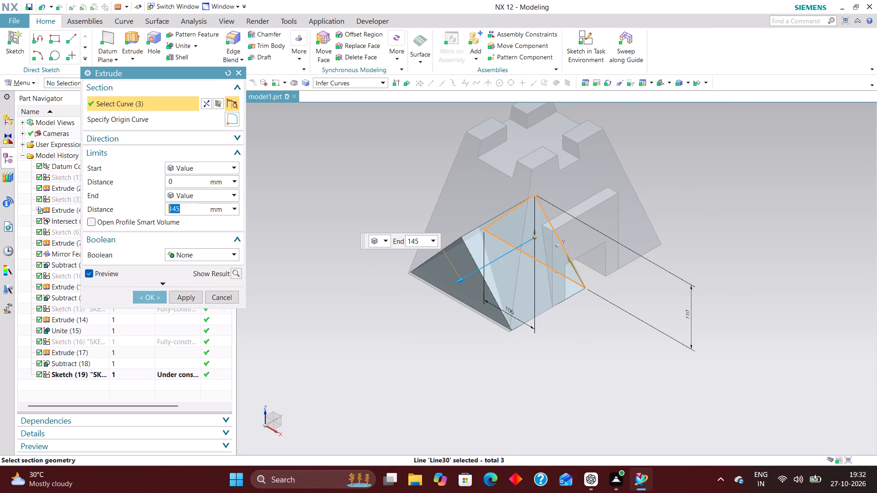
pyautogui.moveTo(535, 238); pyautogui.dragTo(619, 199)
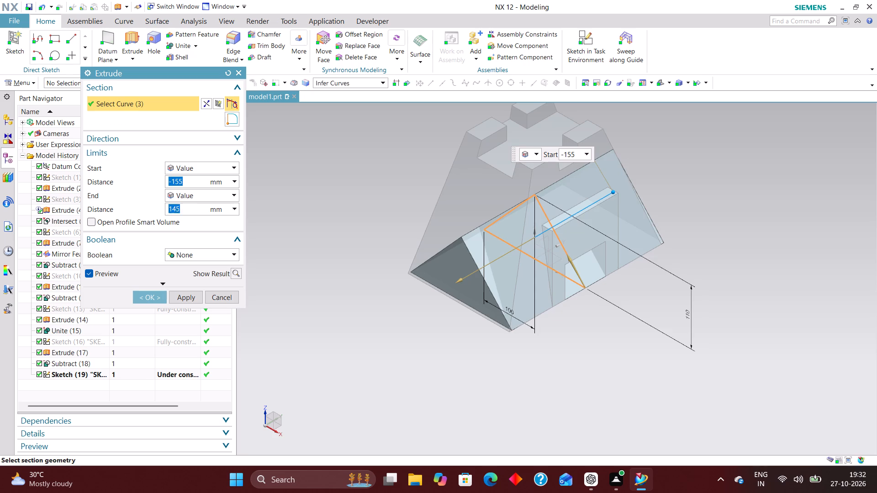
pyautogui.moveTo(623, 341); pyautogui.dragTo(588, 309, button='middle')
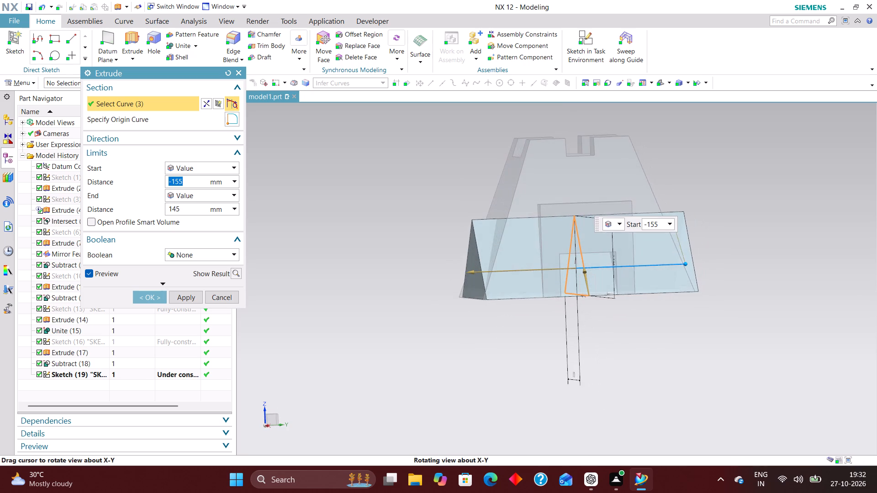
pyautogui.moveTo(588, 309); pyautogui.dragTo(590, 311, button='middle')
pyautogui.scroll(1, 590, 311)
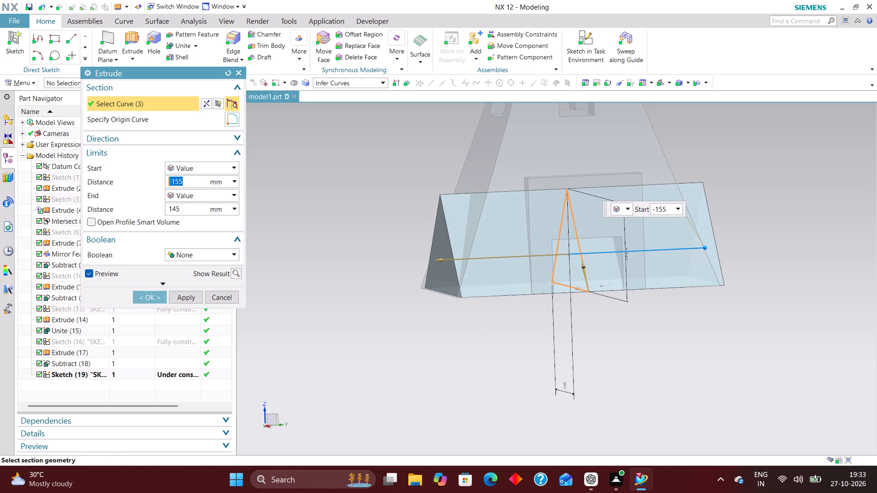
pyautogui.moveTo(720, 316); pyautogui.dragTo(672, 323, button='right')
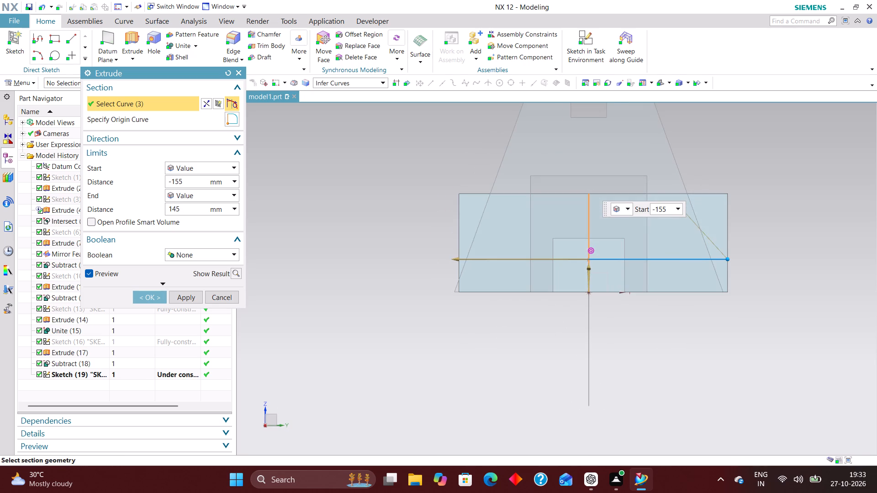
pyautogui.click(729, 259)
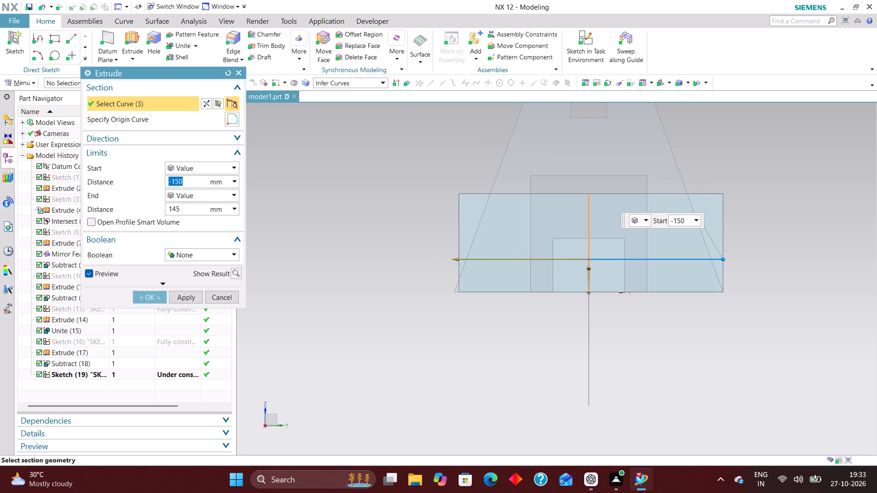
pyautogui.click(211, 164)
pyautogui.click(209, 191)
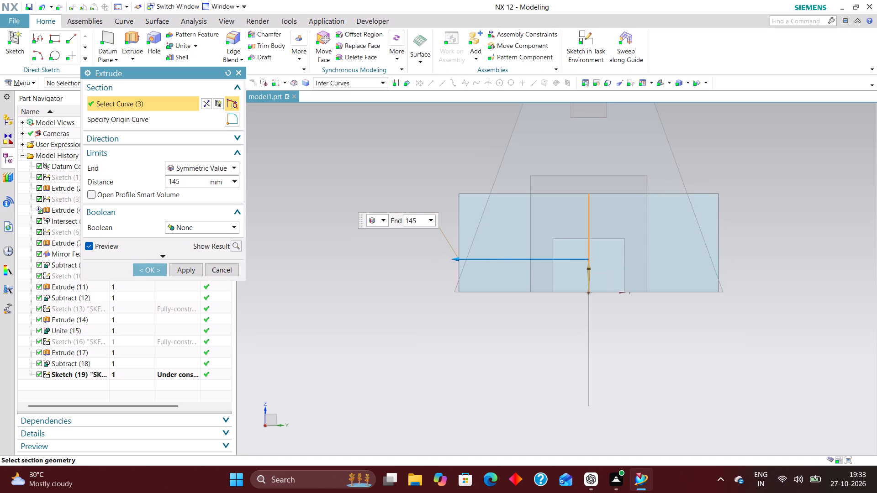
pyautogui.moveTo(188, 179); pyautogui.dragTo(59, 181)
pyautogui.write('150')
pyautogui.press('Return')
pyautogui.click(151, 265)
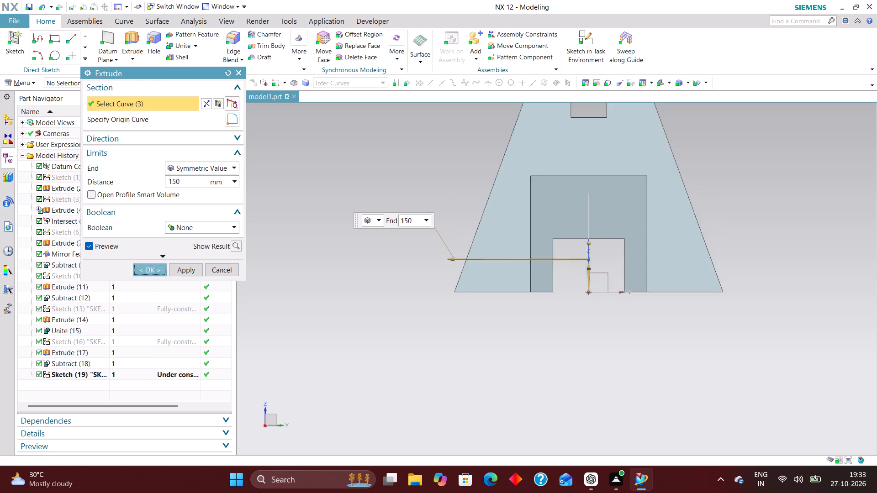
# Unite the triangular extrusion with the angle block body.
pyautogui.moveTo(413, 344); pyautogui.dragTo(444, 377, button='middle')
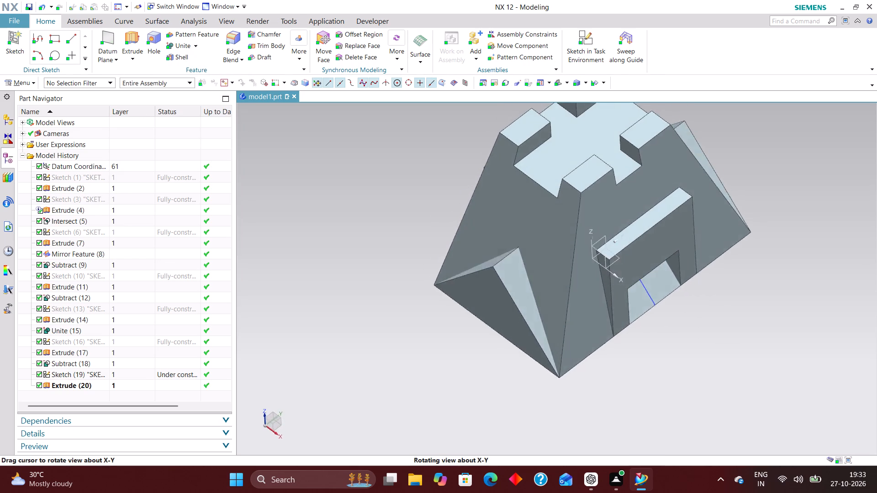
pyautogui.moveTo(444, 377); pyautogui.dragTo(444, 316, button='middle')
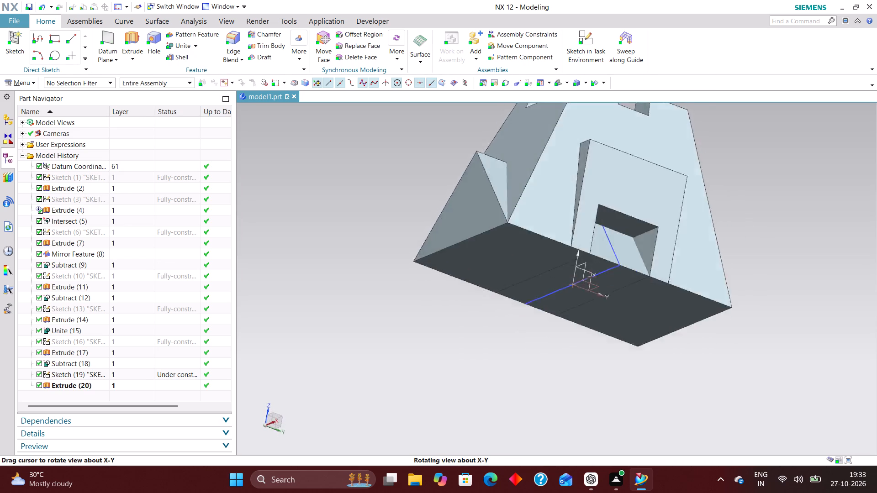
pyautogui.moveTo(444, 316); pyautogui.dragTo(454, 342, button='middle')
pyautogui.click(182, 42)
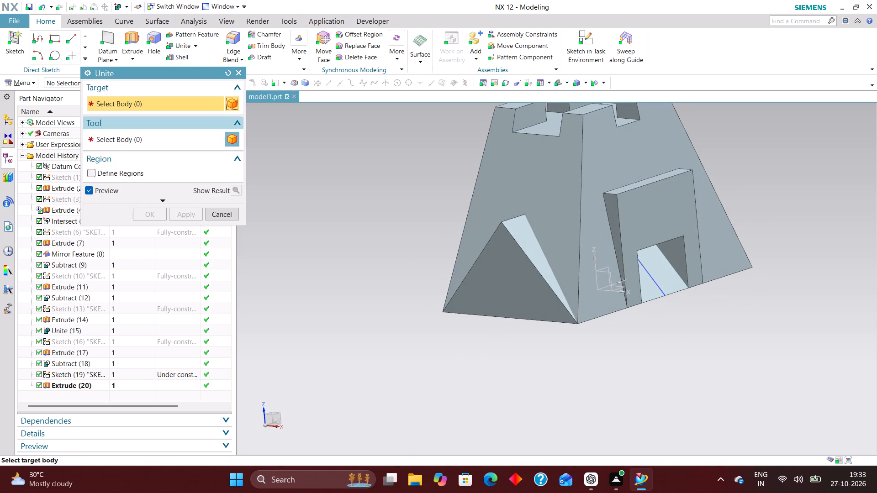
pyautogui.click(526, 170)
pyautogui.click(527, 243)
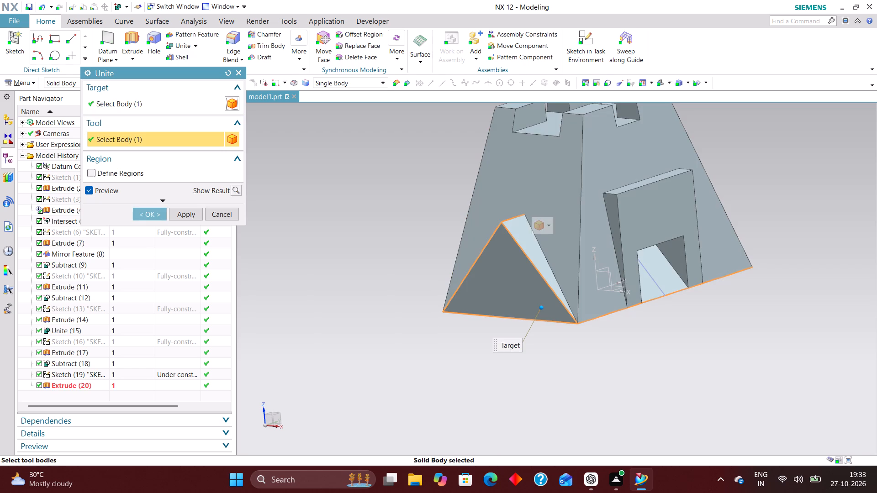
pyautogui.click(139, 215)
# Edit the last Unite feature to define regions and remove the part of the triangular extrusion that fills the passage.
pyautogui.scroll(-2, 127, 348)
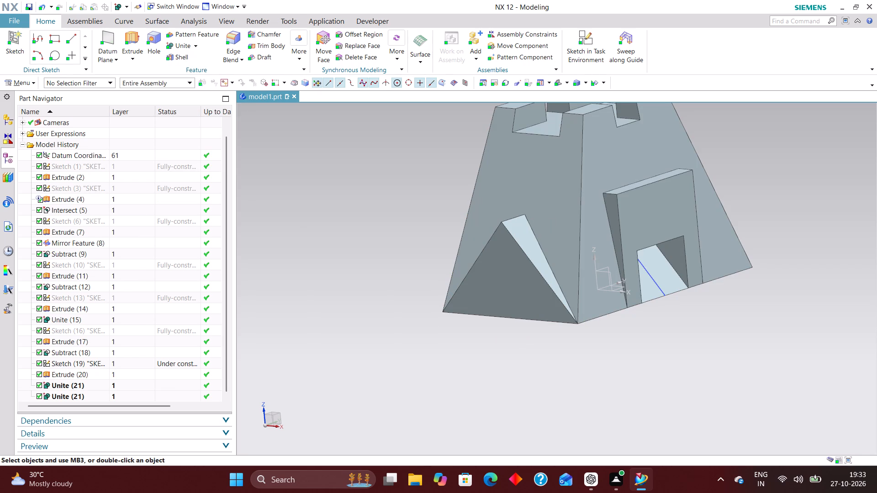
pyautogui.click(101, 386)
pyautogui.rightClick(103, 383)
pyautogui.click(150, 167)
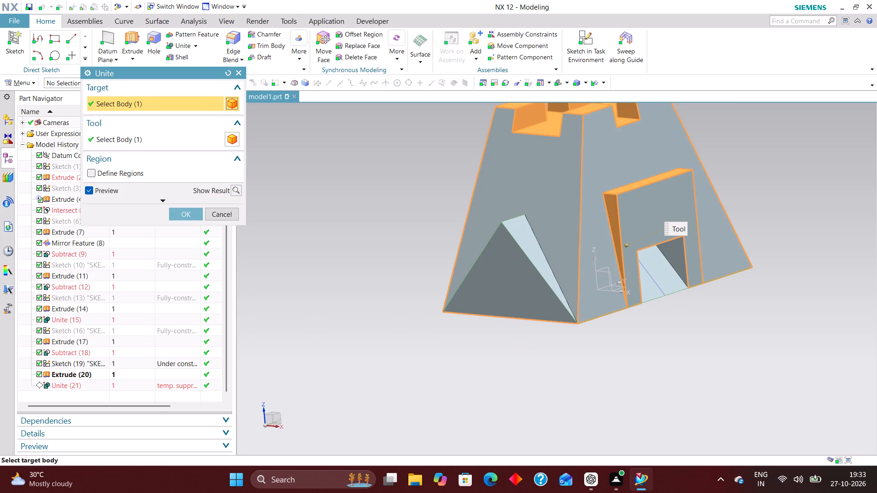
pyautogui.click(91, 173)
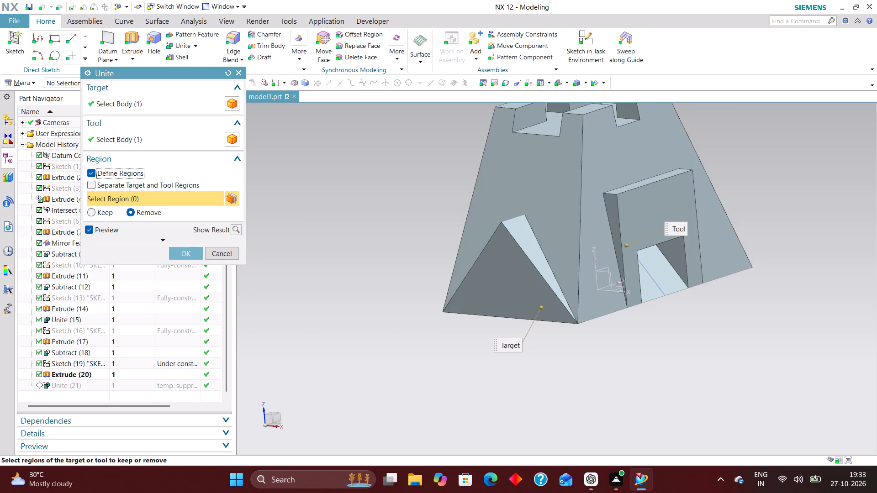
pyautogui.click(666, 277)
pyautogui.moveTo(681, 352); pyautogui.dragTo(642, 325, button='middle')
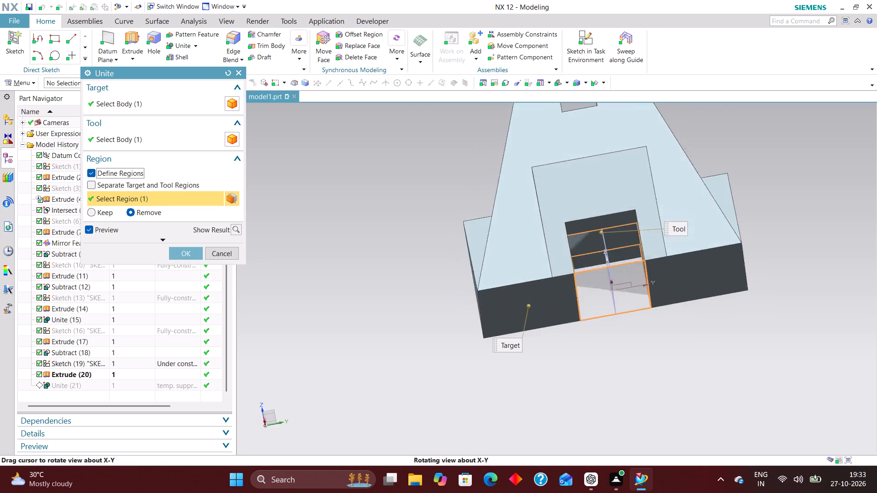
pyautogui.moveTo(642, 325); pyautogui.dragTo(657, 356, button='middle')
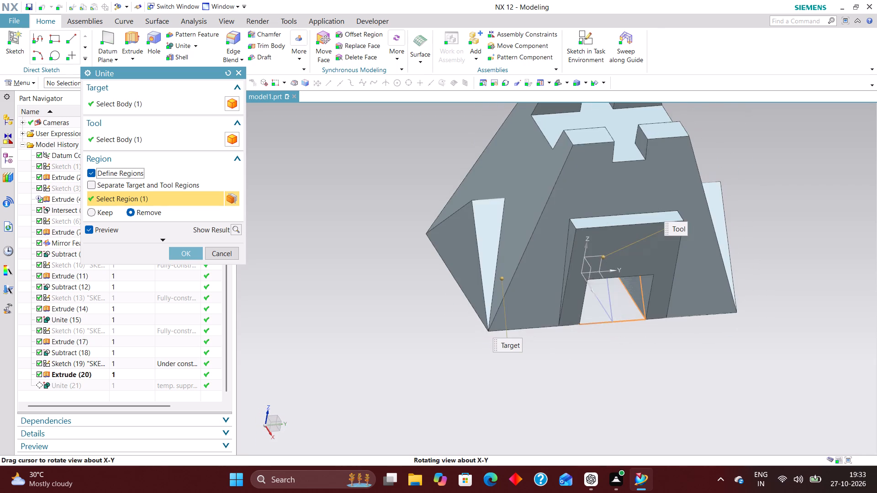
pyautogui.moveTo(657, 356); pyautogui.dragTo(658, 355, button='middle')
pyautogui.click(183, 254)
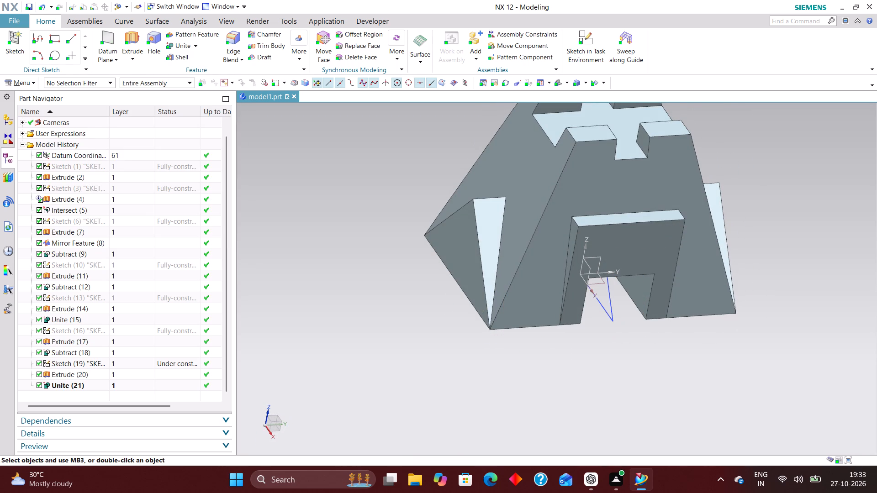
# Hide the triangle sketch.
pyautogui.moveTo(608, 299); pyautogui.dragTo(611, 351, button='right')
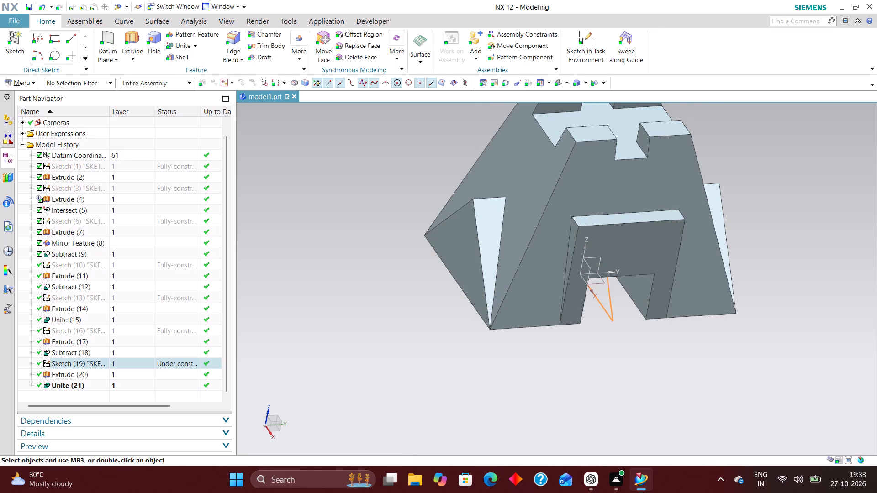
# Examine the united block from the isometric view, from below and from its sides, checking the open passage and triangular wedges.
pyautogui.press('End')
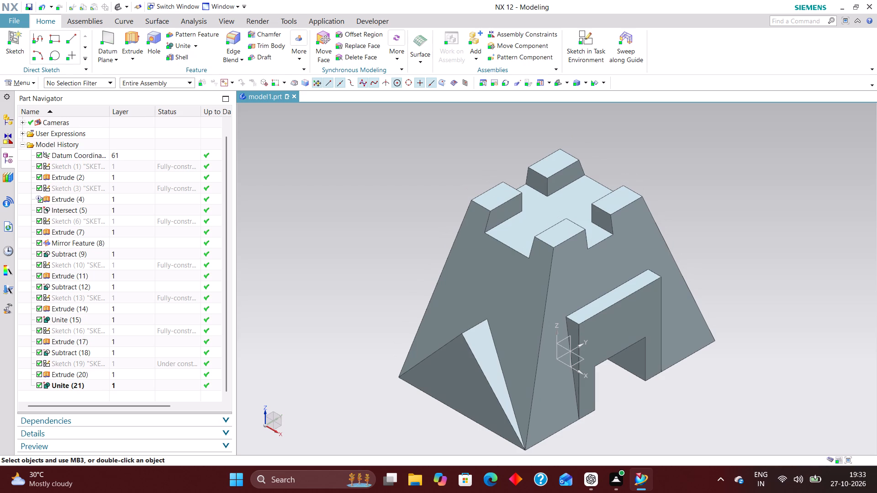
pyautogui.scroll(-5, 370, 236)
pyautogui.scroll(3, 367, 290)
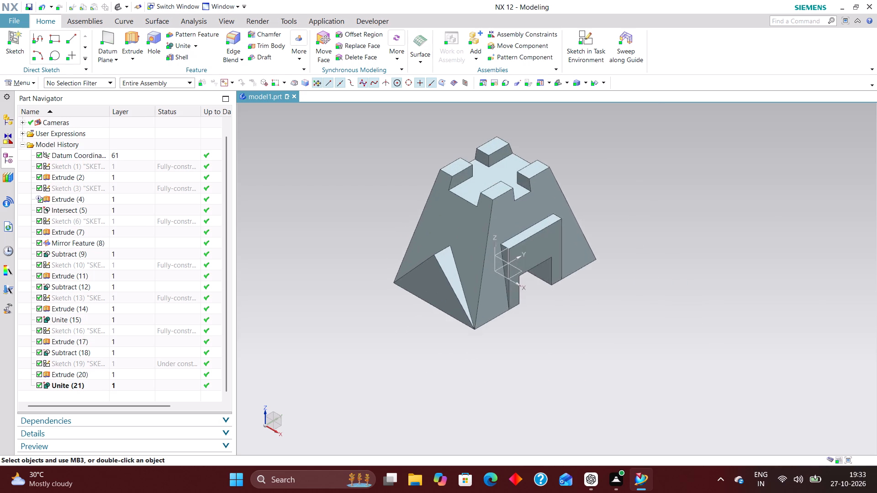
pyautogui.scroll(3, 349, 177)
pyautogui.scroll(-2, 360, 253)
pyautogui.moveTo(428, 392); pyautogui.dragTo(432, 314, button='middle')
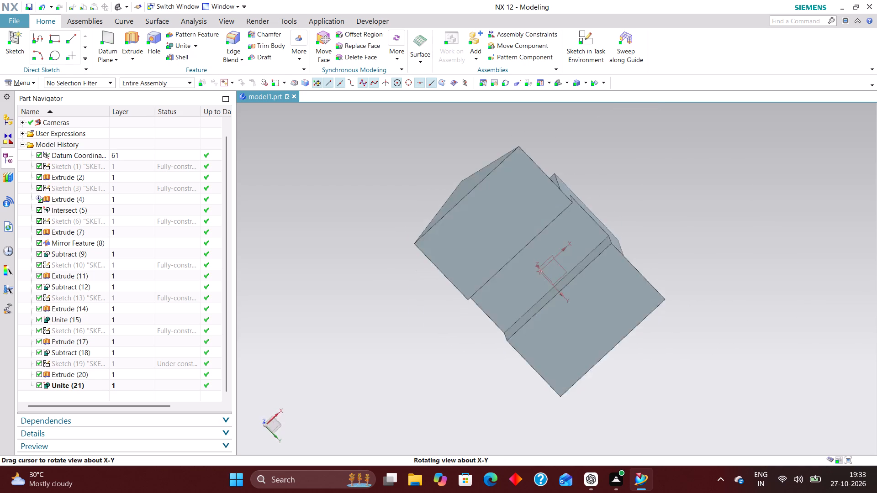
pyautogui.moveTo(432, 314); pyautogui.dragTo(441, 351, button='middle')
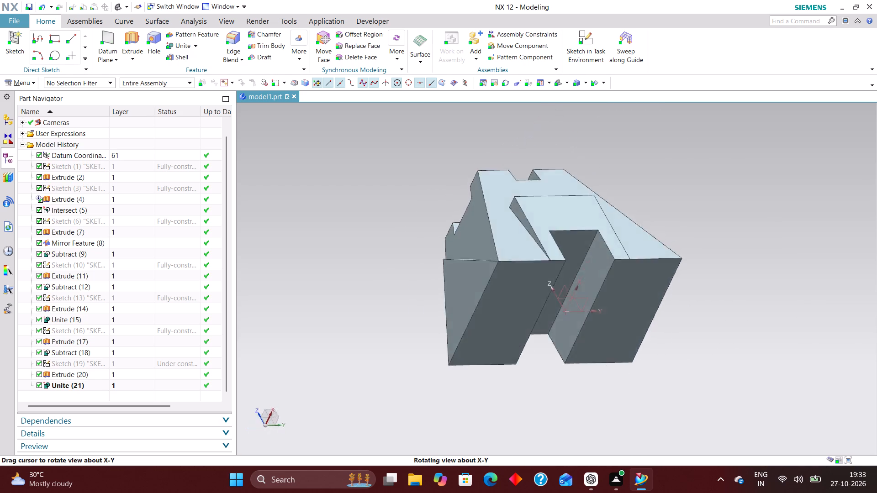
pyautogui.moveTo(441, 351); pyautogui.dragTo(473, 335, button='middle')
pyautogui.middleClick(440, 300)
pyautogui.scroll(1, 454, 311)
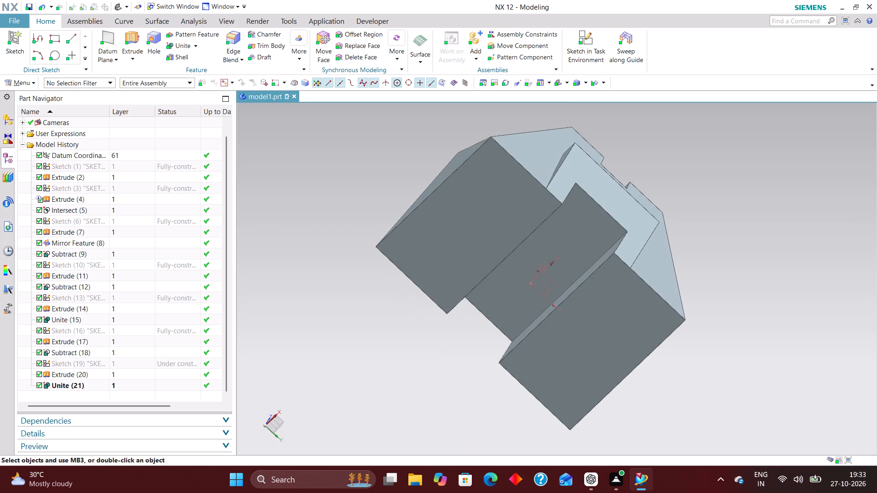
pyautogui.scroll(-1, 359, 272)
pyautogui.moveTo(364, 252); pyautogui.dragTo(389, 303, button='middle')
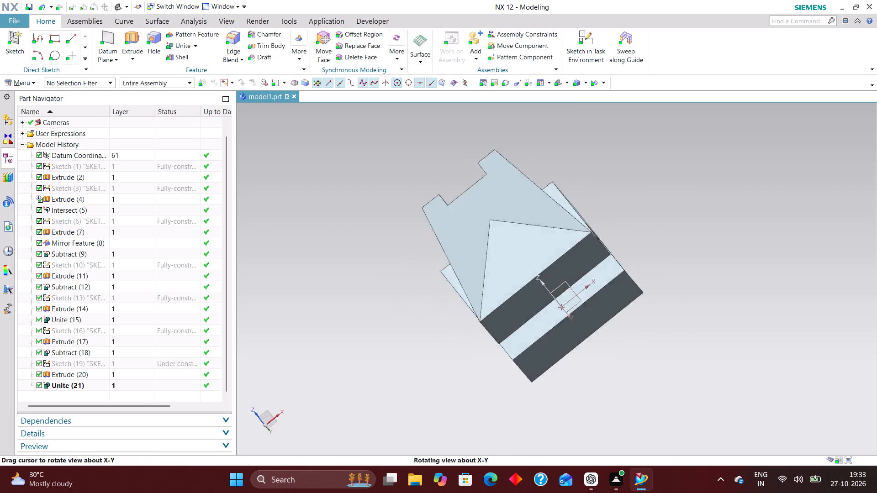
pyautogui.moveTo(389, 303); pyautogui.dragTo(429, 327, button='middle')
pyautogui.moveTo(395, 350); pyautogui.dragTo(482, 355, button='middle')
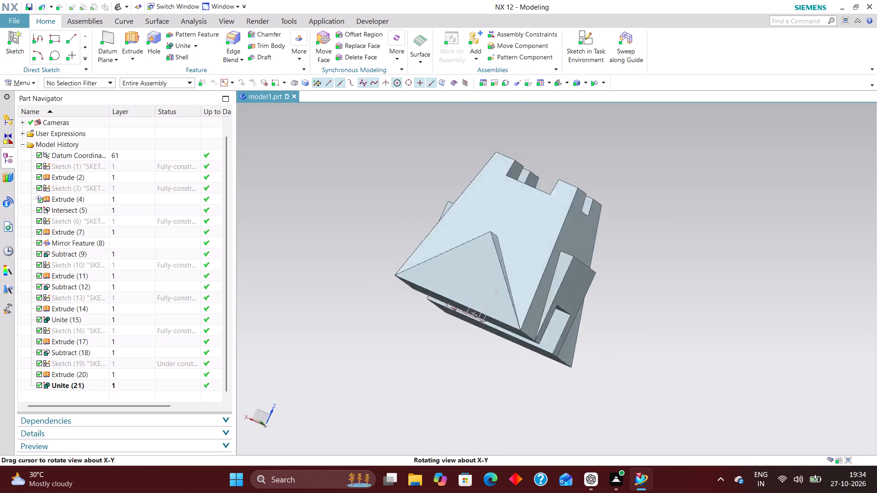
pyautogui.moveTo(482, 355); pyautogui.dragTo(418, 374, button='middle')
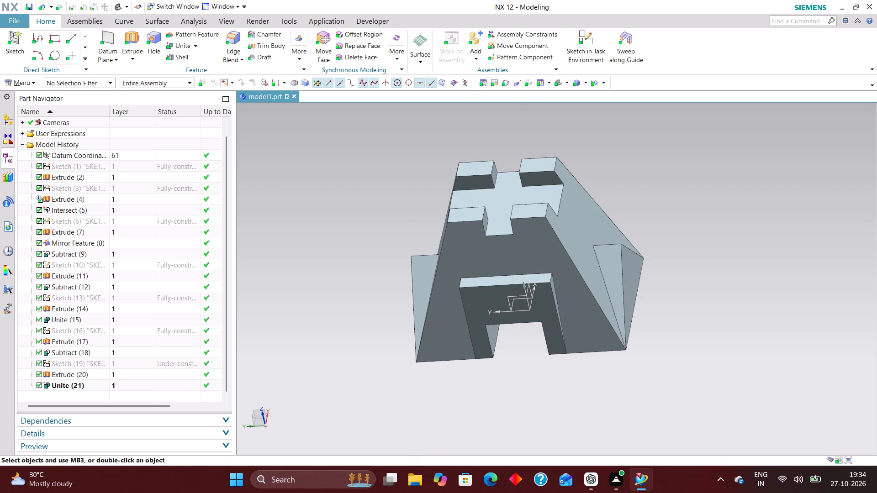
pyautogui.press('End')
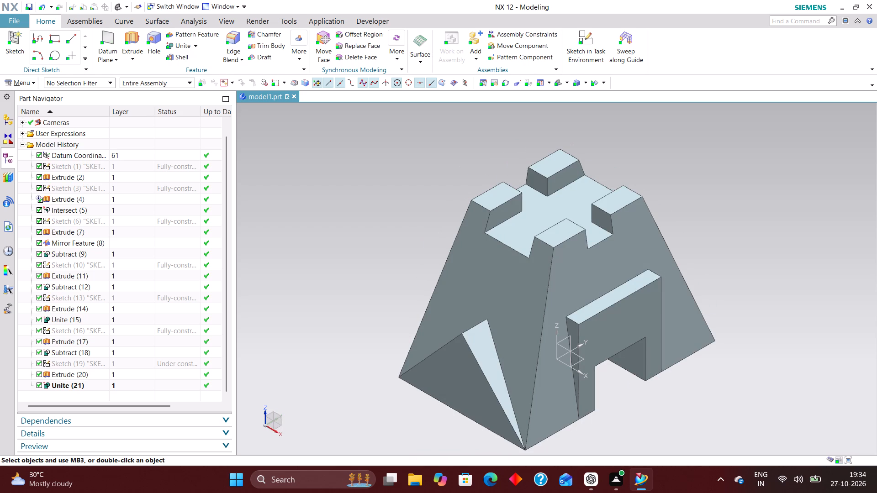
pyautogui.scroll(-1, 668, 354)
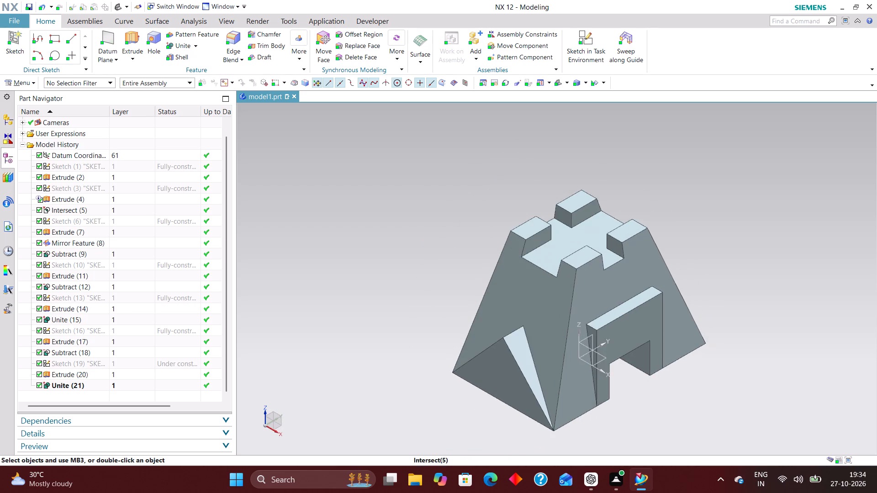
pyautogui.scroll(3, 663, 392)
pyautogui.scroll(-4, 690, 380)
pyautogui.scroll(2, 688, 404)
pyautogui.scroll(-2, 687, 407)
pyautogui.scroll(3, 685, 425)
pyautogui.scroll(-1, 680, 422)
# Open the under-constrained triangle sketch for editing.
pyautogui.click(137, 362)
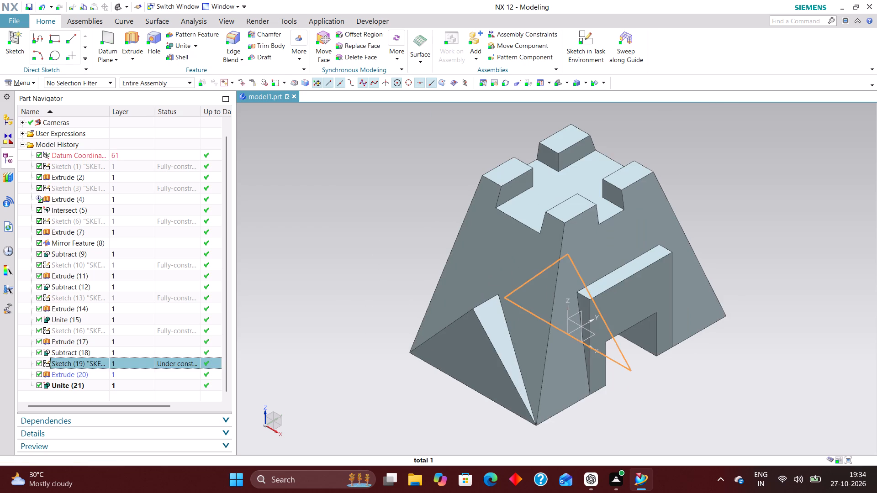
pyautogui.rightClick(133, 361)
pyautogui.click(179, 123)
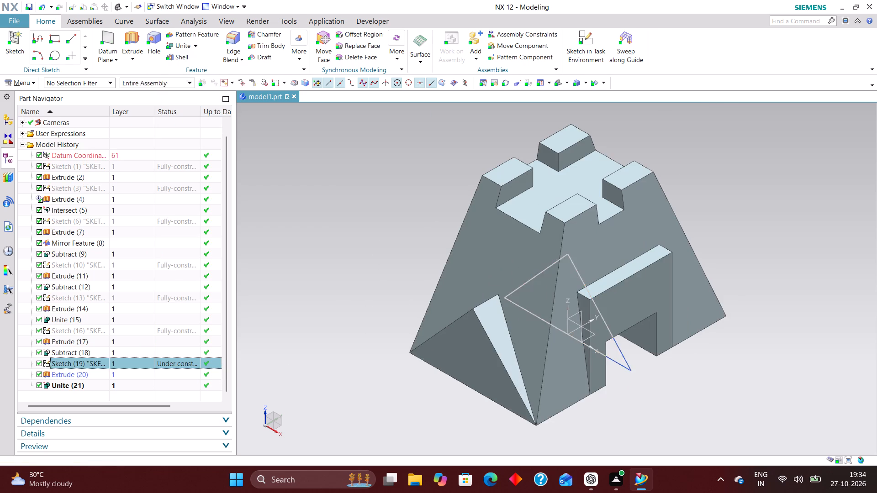
pyautogui.scroll(-1, 598, 390)
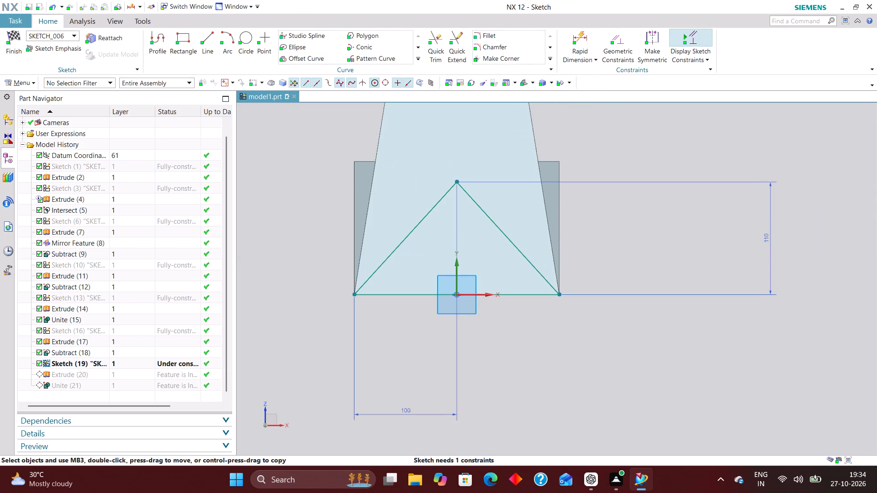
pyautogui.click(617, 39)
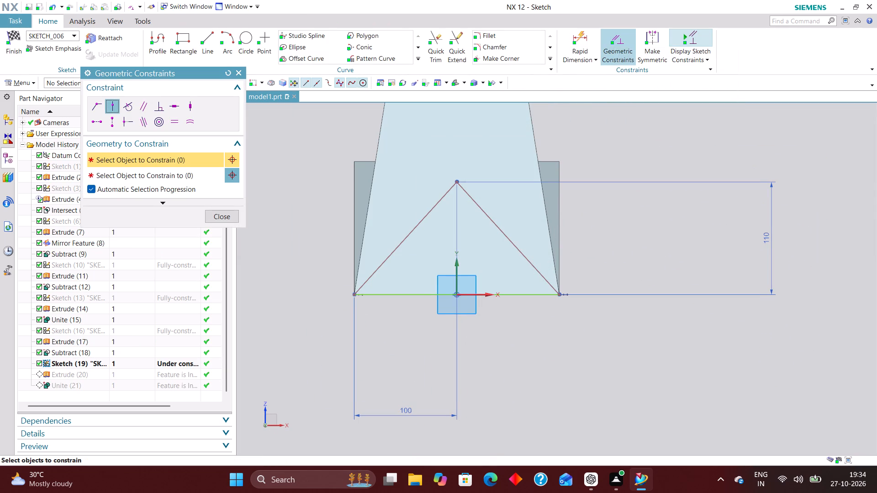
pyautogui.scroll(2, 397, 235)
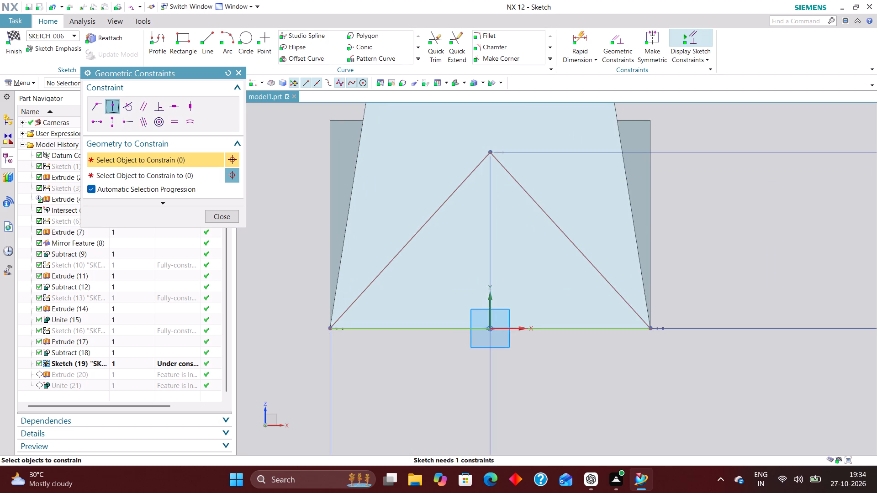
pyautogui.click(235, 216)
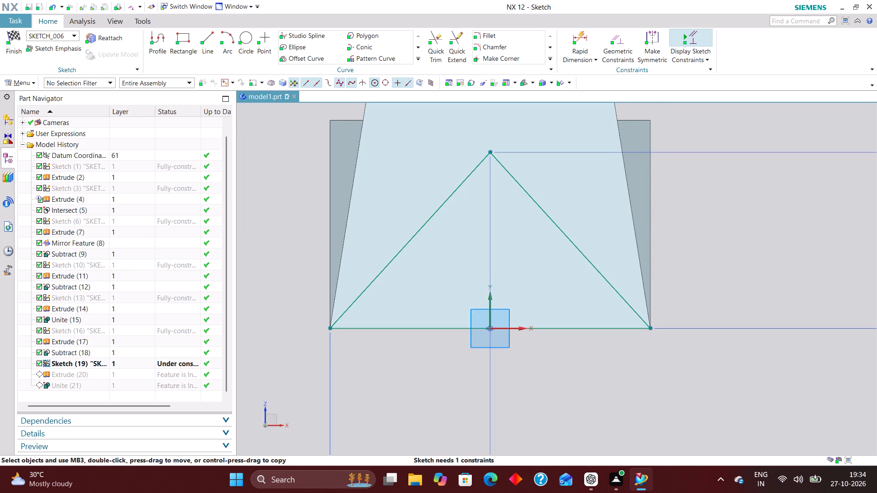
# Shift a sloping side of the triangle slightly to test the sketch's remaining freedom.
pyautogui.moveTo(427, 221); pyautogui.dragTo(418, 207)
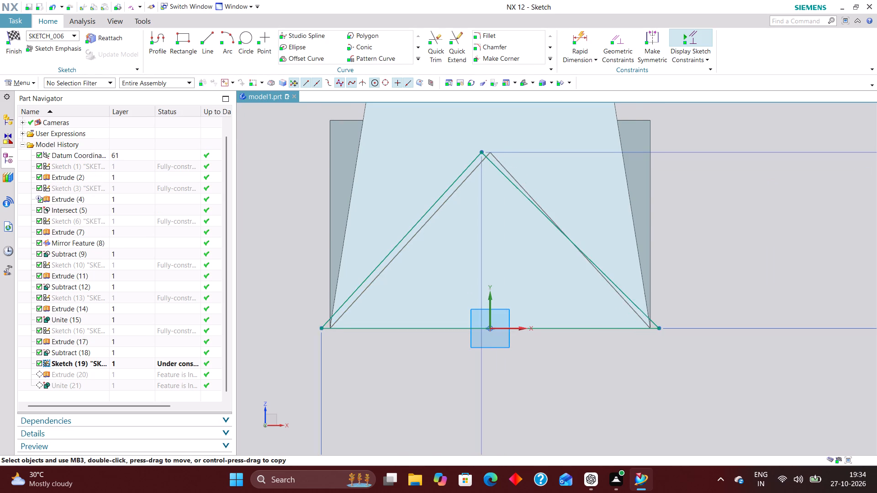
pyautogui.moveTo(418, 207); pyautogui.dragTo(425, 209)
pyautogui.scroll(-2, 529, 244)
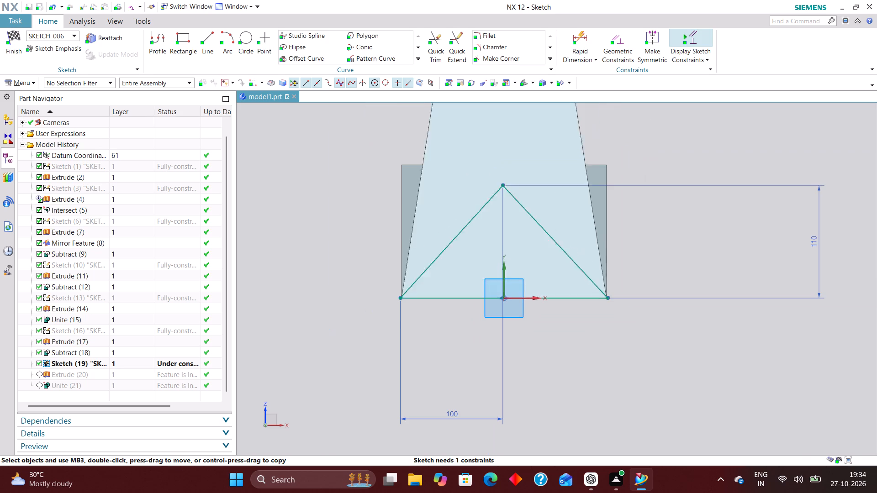
# Dimension the full base of the triangle as 200 mm to fully constrain it, and finish the sketch.
pyautogui.click(573, 39)
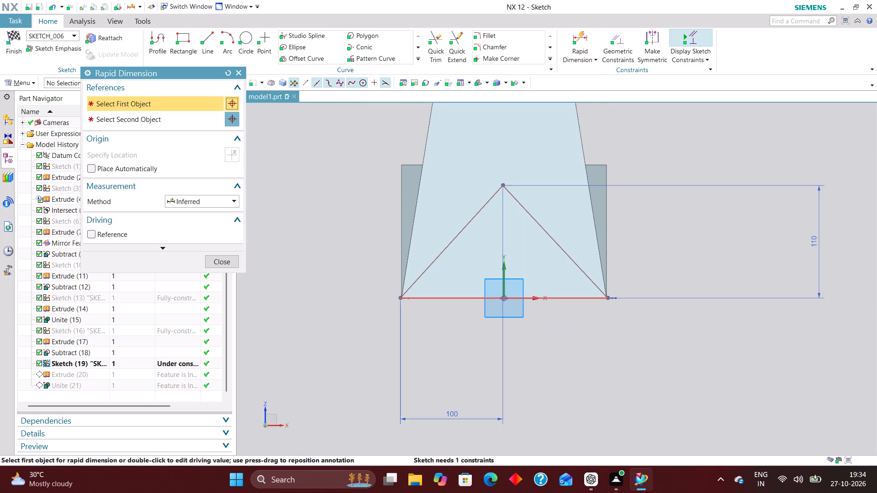
pyautogui.click(559, 301)
pyautogui.click(499, 435)
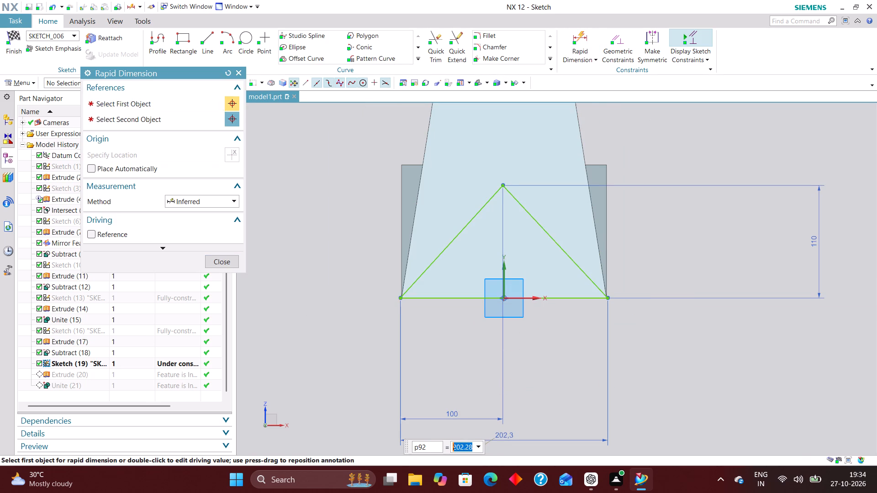
pyautogui.write('200')
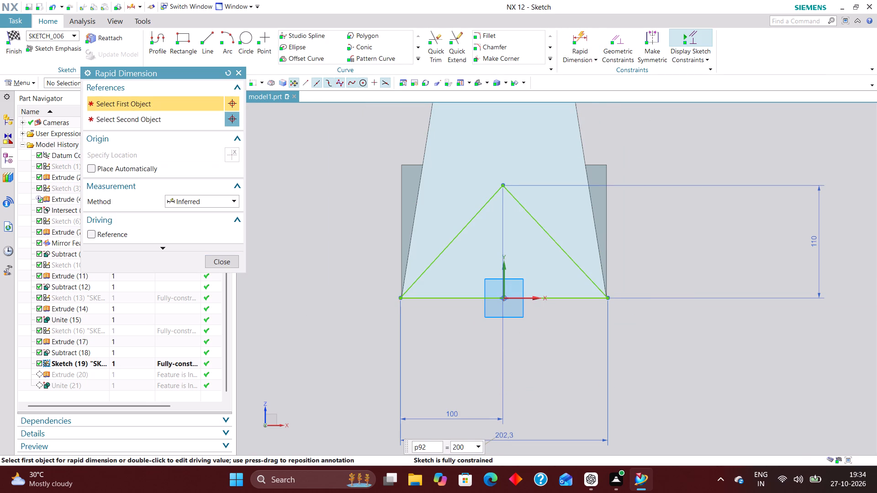
pyautogui.press('Return')
pyautogui.click(218, 260)
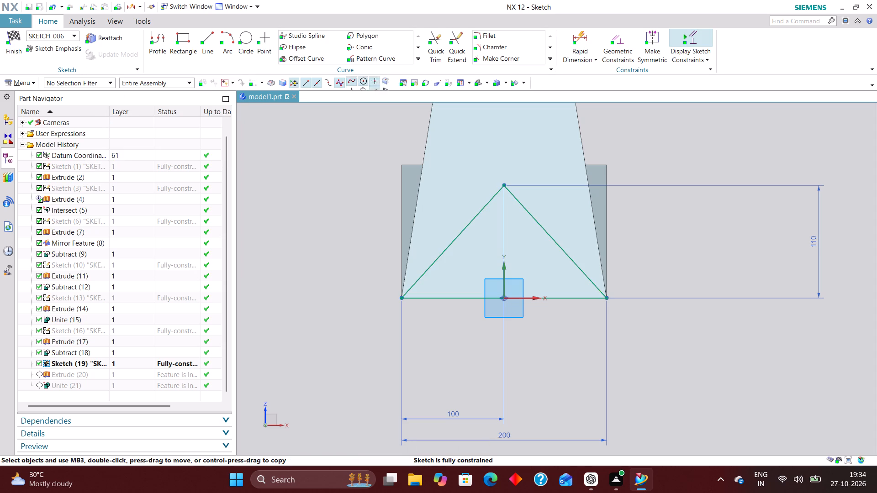
pyautogui.click(9, 29)
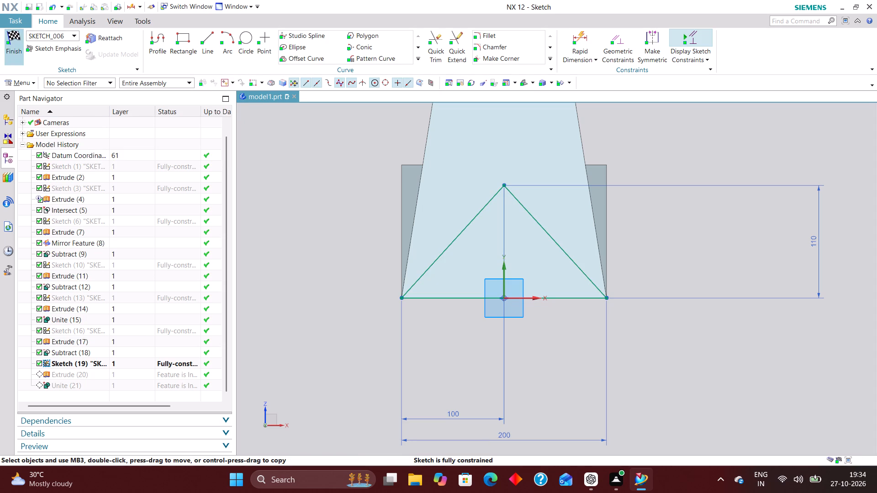
pyautogui.click(12, 39)
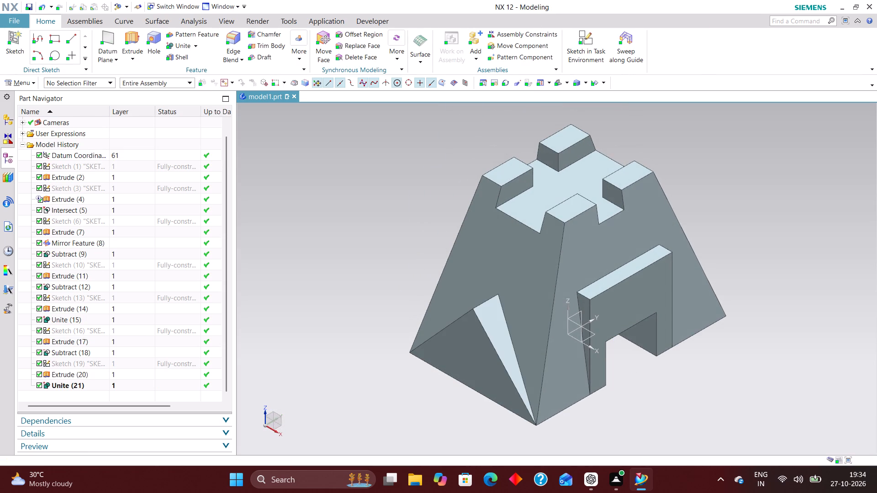
# Examine the finished block in isometric, front, side and top views, including the lower corner where the triangular wedge meets the body.
pyautogui.scroll(6, 566, 452)
pyautogui.scroll(6, 447, 374)
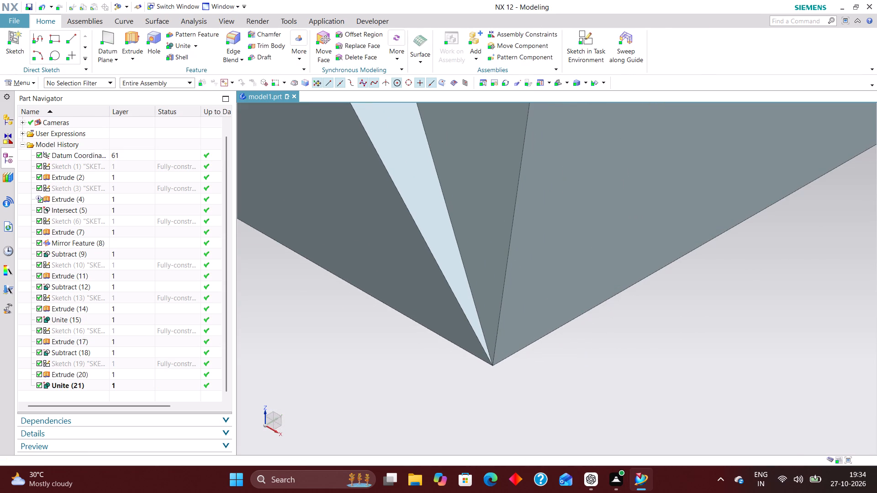
pyautogui.scroll(-13, 462, 379)
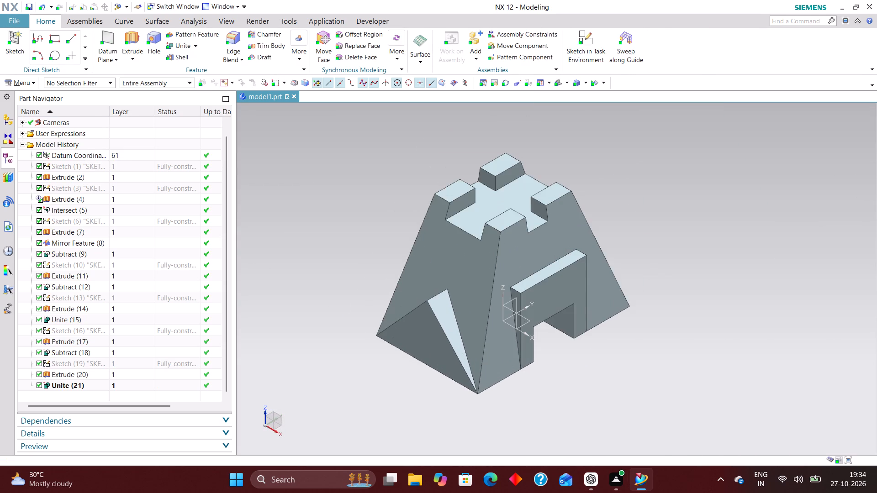
pyautogui.scroll(2, 486, 404)
pyautogui.scroll(-2, 557, 433)
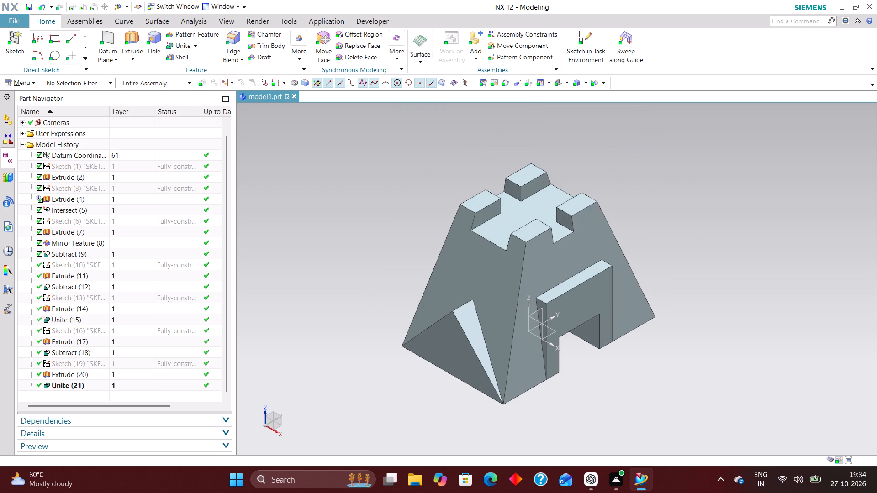
pyautogui.press('End')
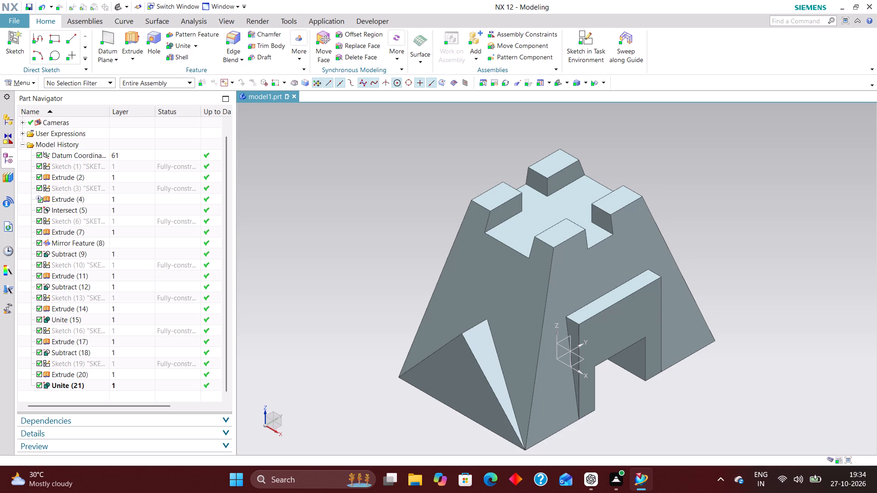
pyautogui.moveTo(681, 414); pyautogui.dragTo(719, 406, button='middle')
pyautogui.moveTo(750, 385); pyautogui.dragTo(628, 380, button='right')
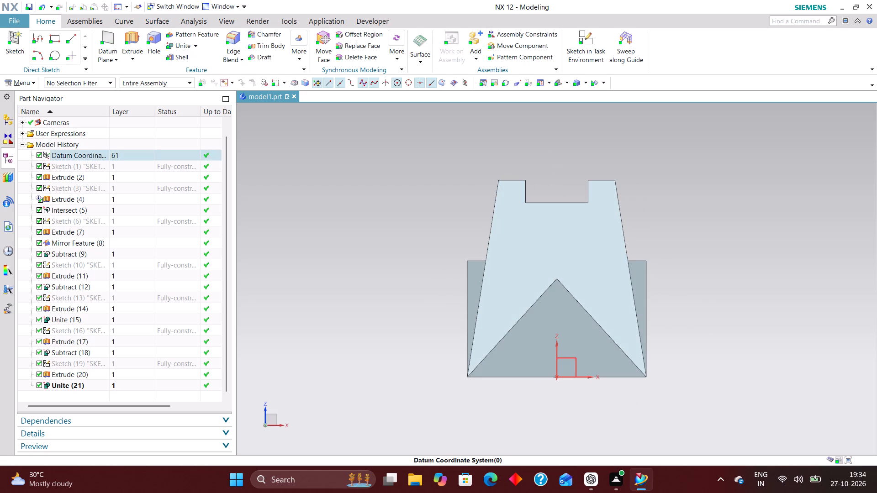
pyautogui.moveTo(705, 377); pyautogui.dragTo(650, 374, button='middle')
pyautogui.moveTo(790, 327); pyautogui.dragTo(671, 326, button='right')
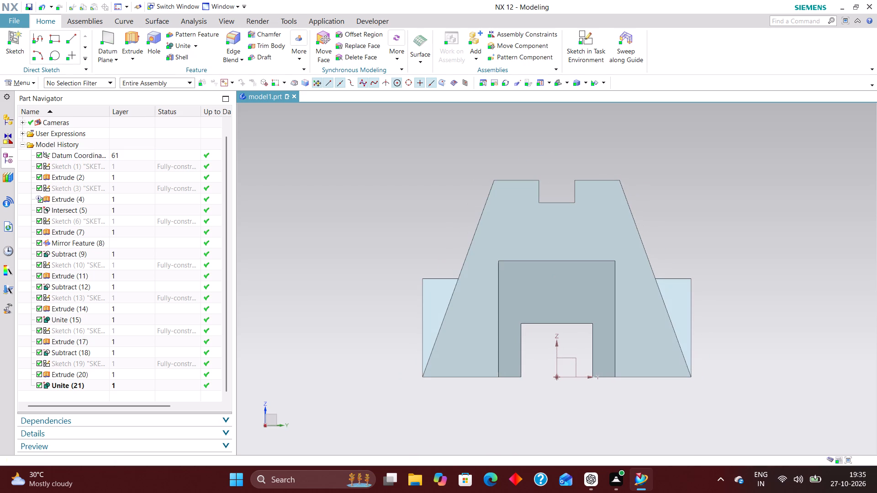
pyautogui.moveTo(739, 340); pyautogui.dragTo(738, 409, button='middle')
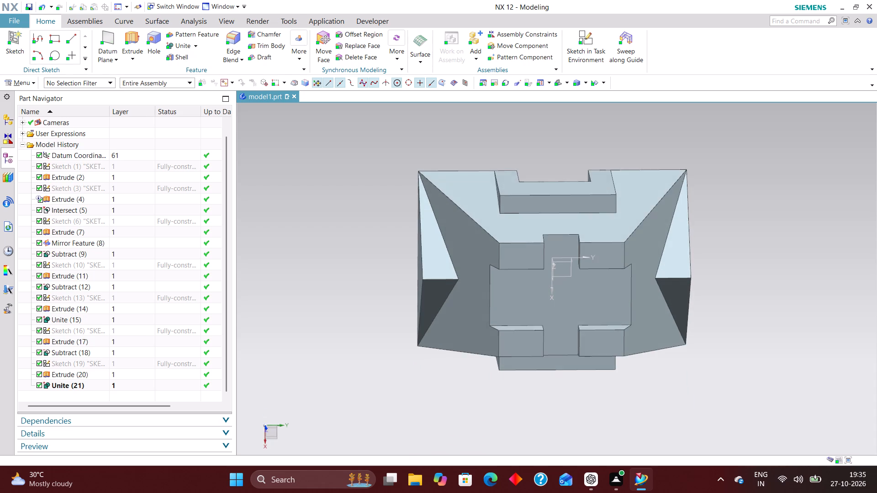
pyautogui.moveTo(773, 376); pyautogui.dragTo(713, 380, button='right')
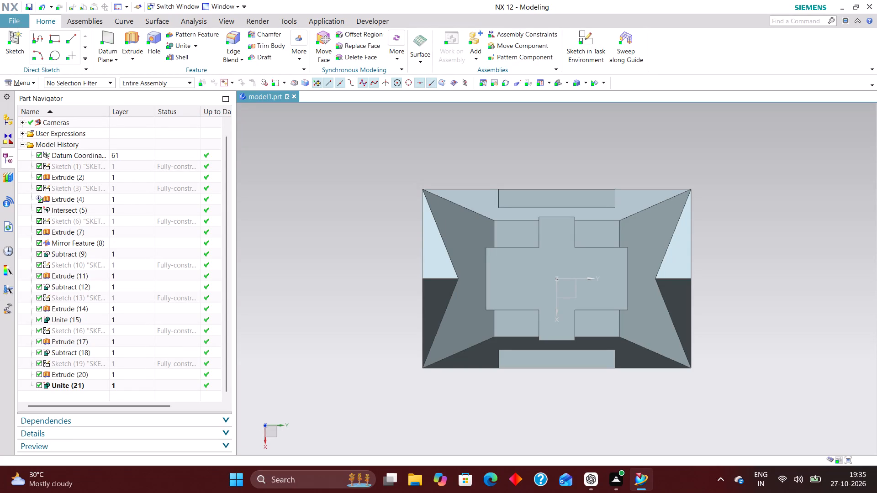
pyautogui.scroll(-1, 671, 399)
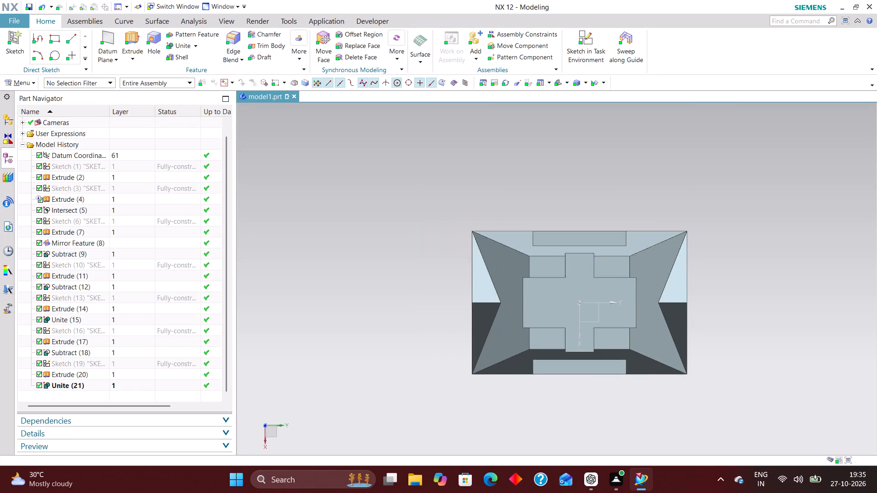
pyautogui.scroll(-2, 657, 384)
pyautogui.scroll(2, 652, 391)
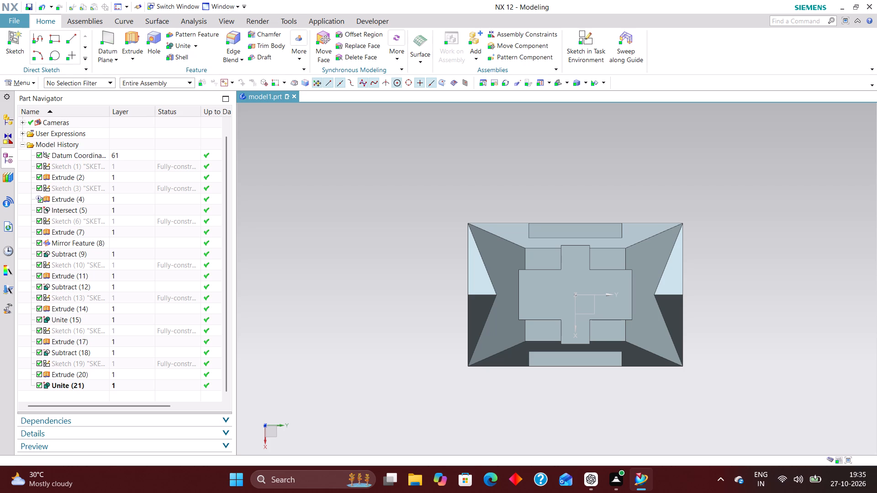
pyautogui.moveTo(649, 421); pyautogui.dragTo(658, 381, button='middle')
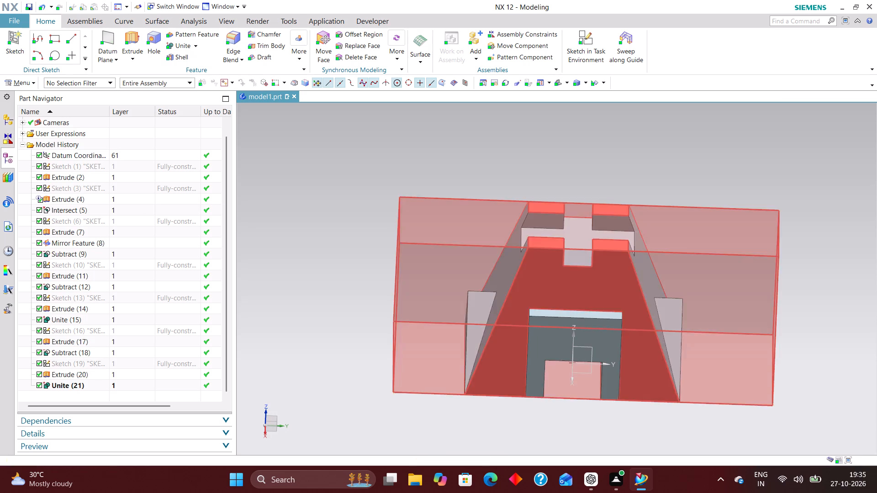
# Move the datum coordinate system to layer 220.
pyautogui.click(136, 158)
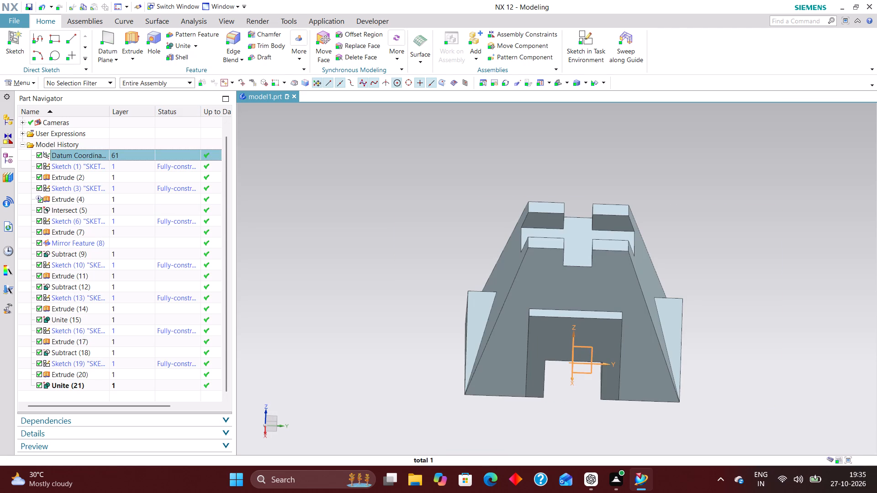
pyautogui.hotkey('ctrl', 'j')
pyautogui.write('220')
pyautogui.press('Return')
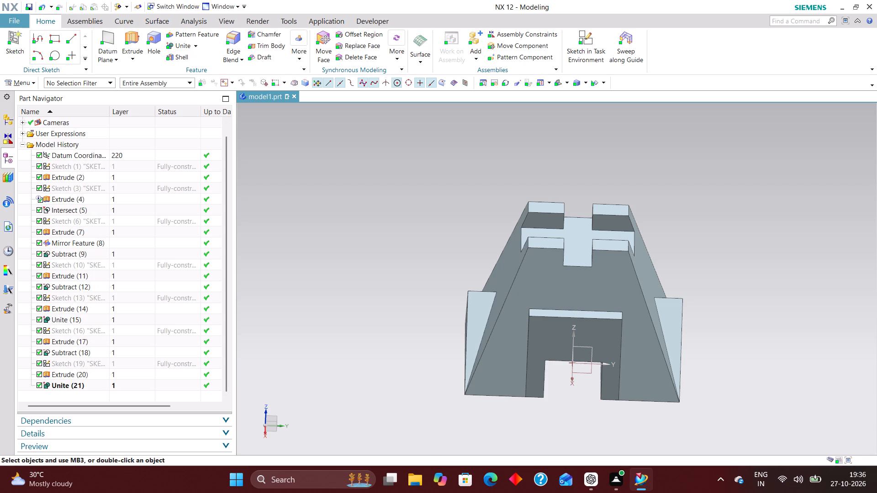
pyautogui.press('F12')
# Move the first sketch, the base trapezoid profile, to layer 11 through its object display settings.
pyautogui.click(122, 169)
pyautogui.rightClick(122, 173)
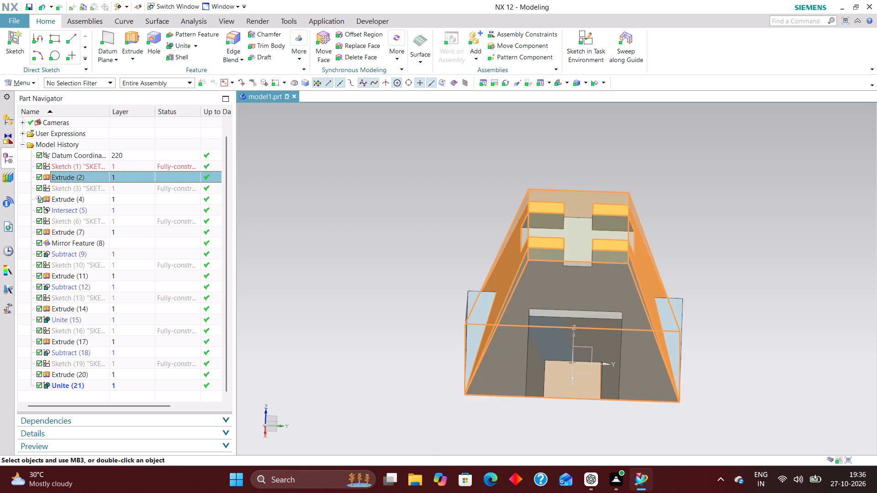
pyautogui.click(125, 163)
pyautogui.rightClick(125, 165)
pyautogui.click(255, 277)
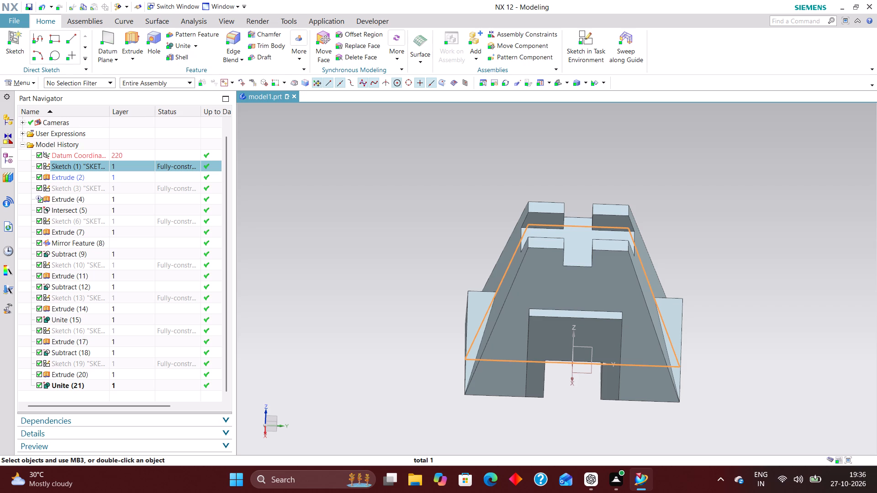
pyautogui.hotkey('ctrl', 'j')
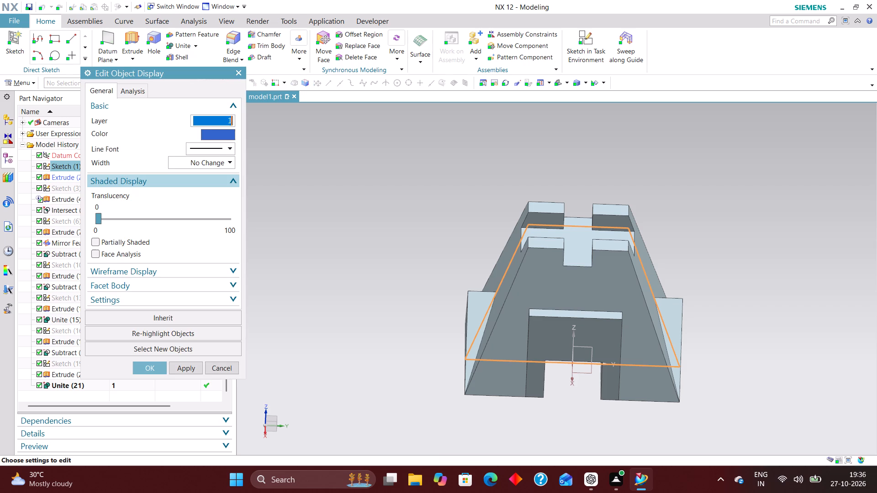
pyautogui.write('22')
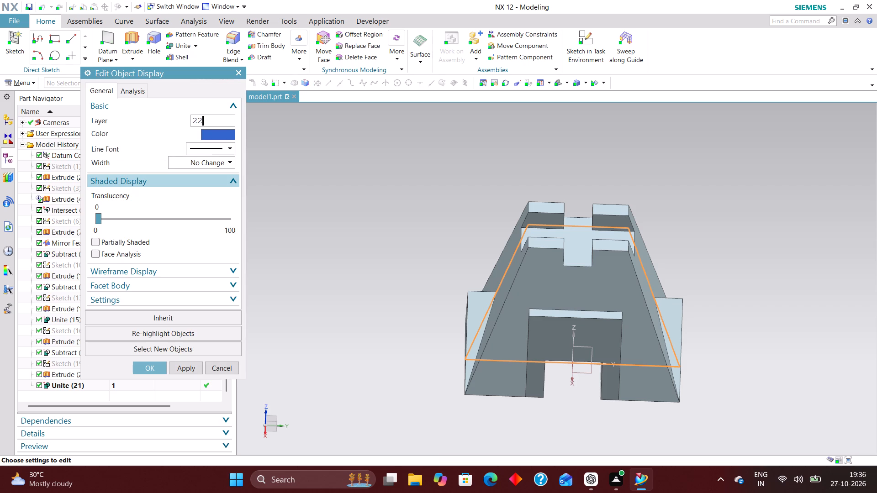
pyautogui.press('BackSpace')
pyautogui.press('BackSpace')
pyautogui.write('11')
pyautogui.press('Return')
# Move the solid body of the angle block to layer 2.
pyautogui.click(119, 175)
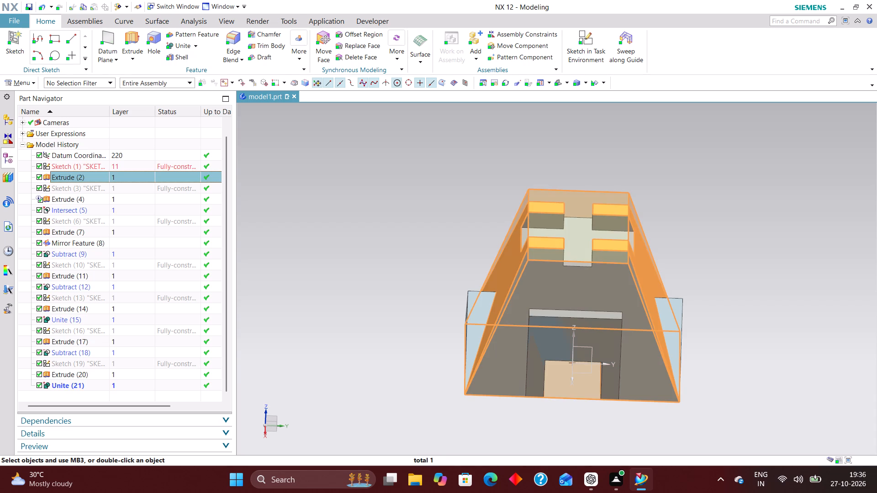
pyautogui.hotkey('ctrl', 'j')
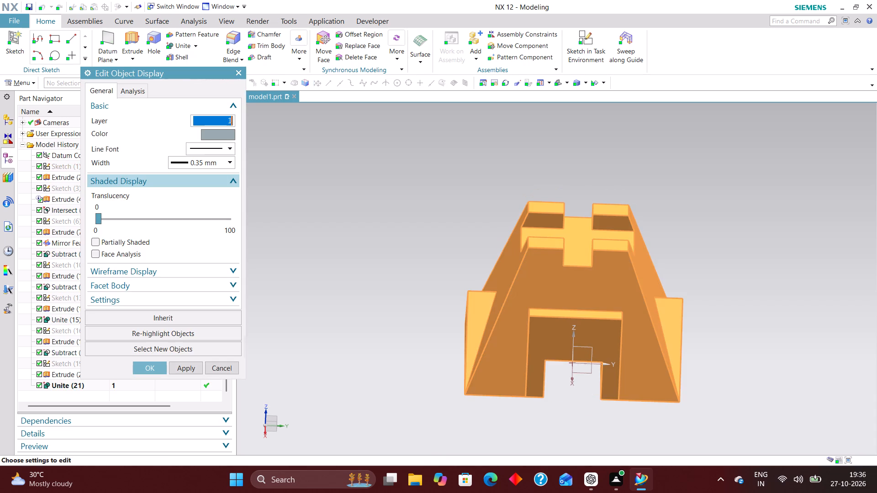
pyautogui.press('2')
pyautogui.press('Return')
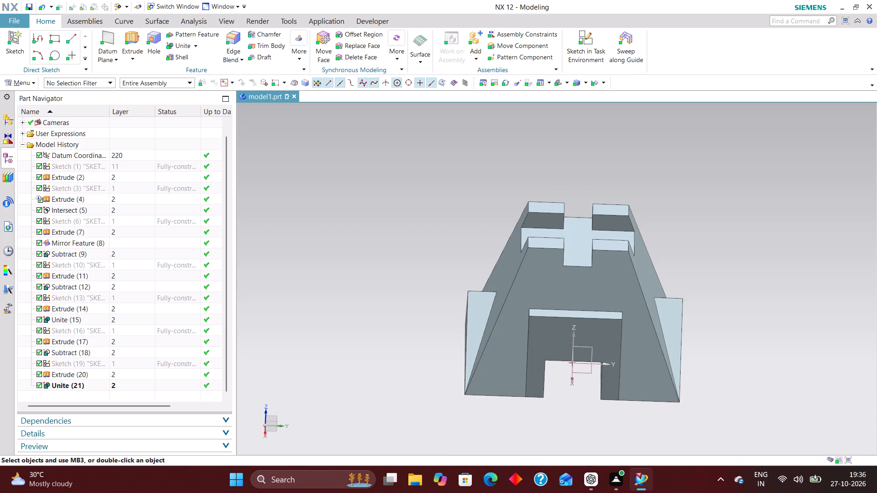
# Move Sketch (3), the second sketch in the model history, to layer 12.
pyautogui.click(124, 186)
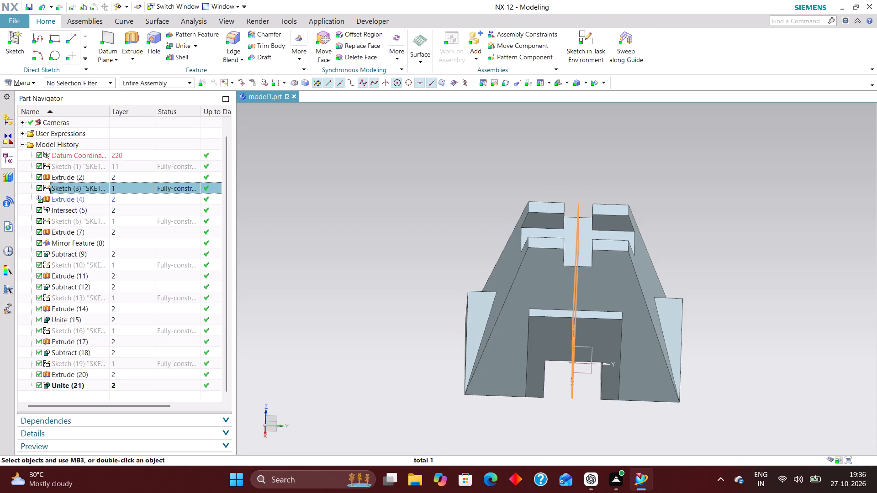
pyautogui.hotkey('ctrl', 'j')
pyautogui.write('12')
pyautogui.press('Return')
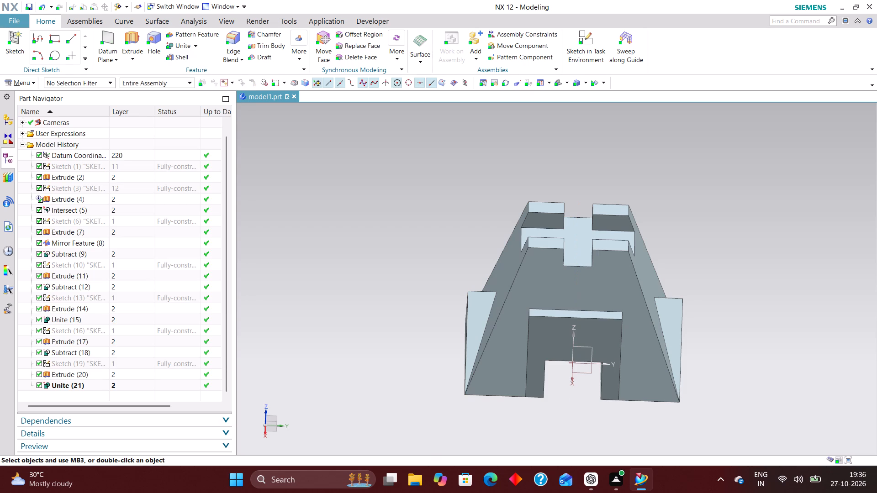
# Move Sketch (6), the small rectangle at the base of the block, to layer 13.
pyautogui.click(124, 218)
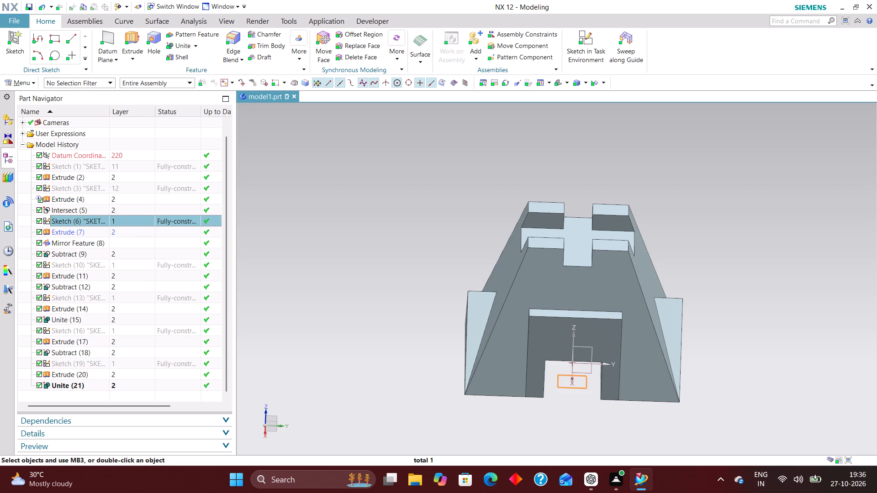
pyautogui.hotkey('ctrl', 'j')
pyautogui.write('13')
pyautogui.press('Return')
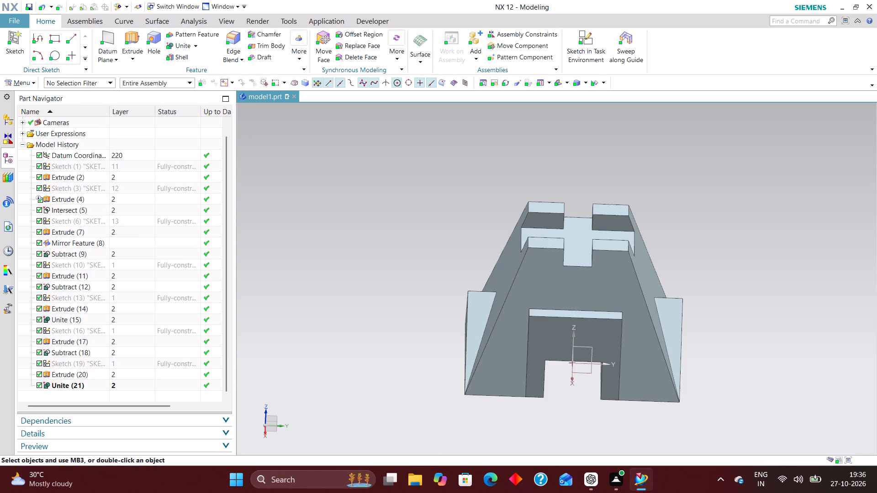
# Move Sketch (10), the slot profile near the top of the block, to layer 14.
pyautogui.click(121, 264)
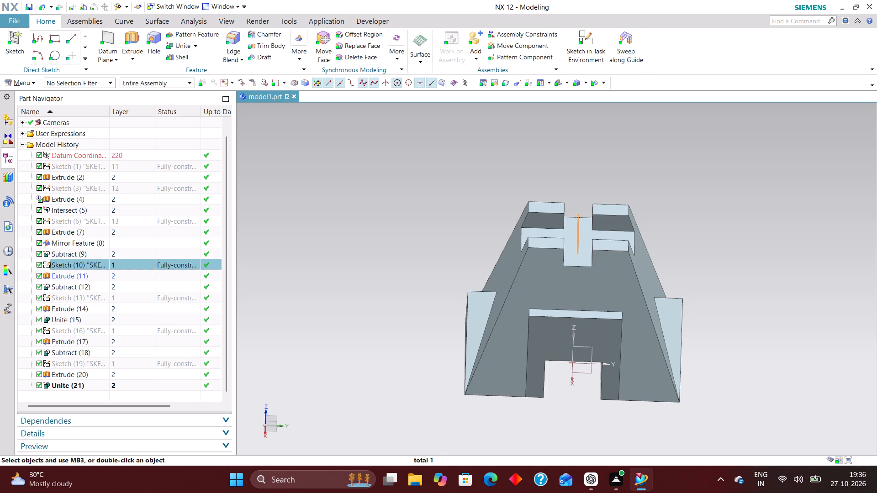
pyautogui.hotkey('ctrl', 'j')
pyautogui.write('14')
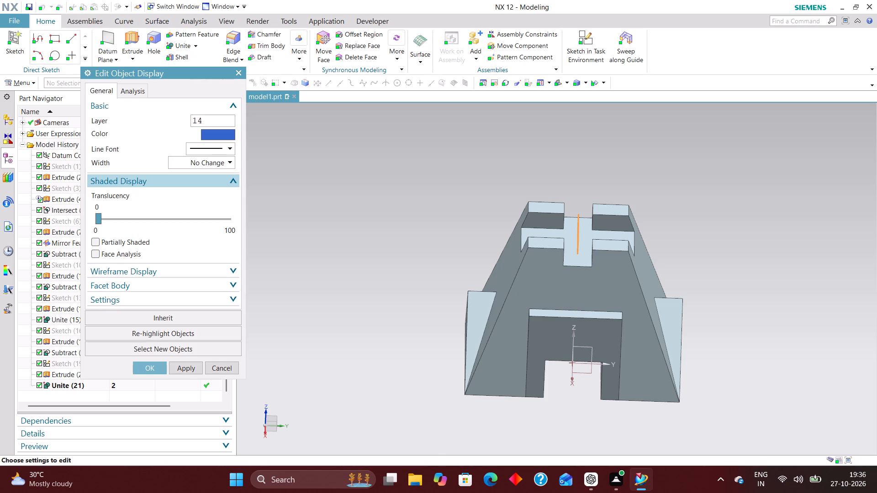
pyautogui.press('Return')
# Move Sketch (13), the larger rectangle on the front of the block, to layer 15.
pyautogui.click(120, 298)
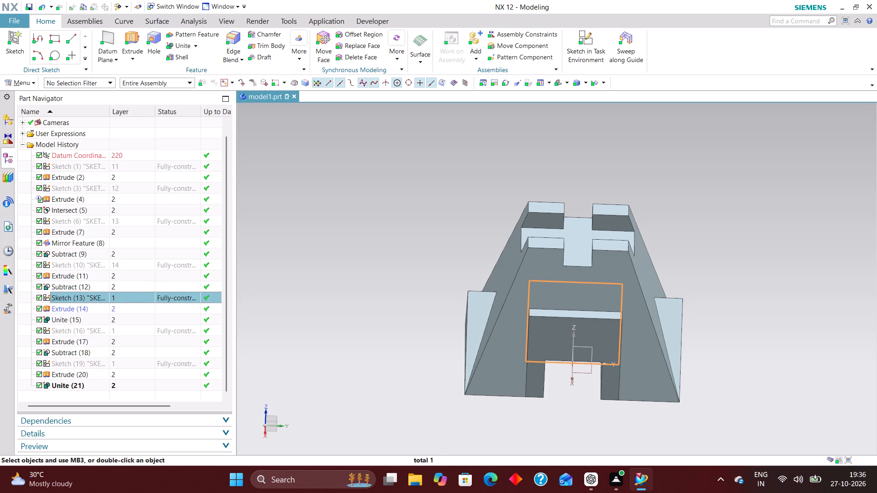
pyautogui.hotkey('ctrl', 'j')
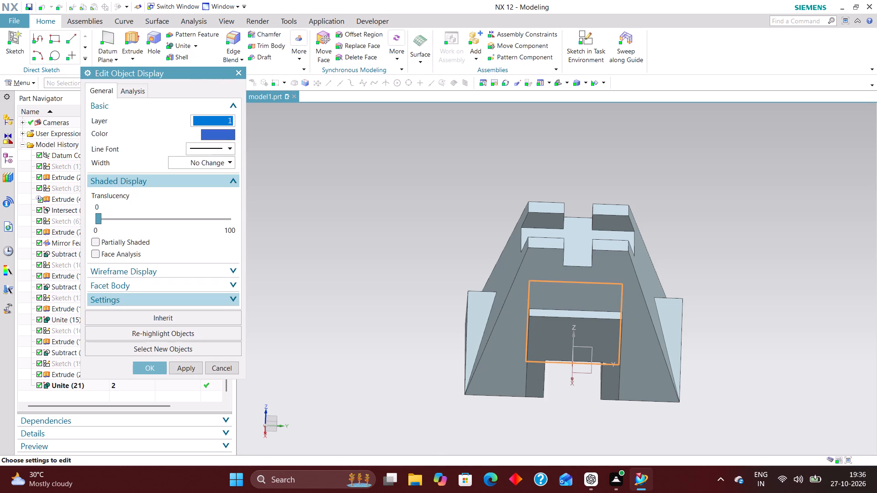
pyautogui.write('15')
pyautogui.press('Return')
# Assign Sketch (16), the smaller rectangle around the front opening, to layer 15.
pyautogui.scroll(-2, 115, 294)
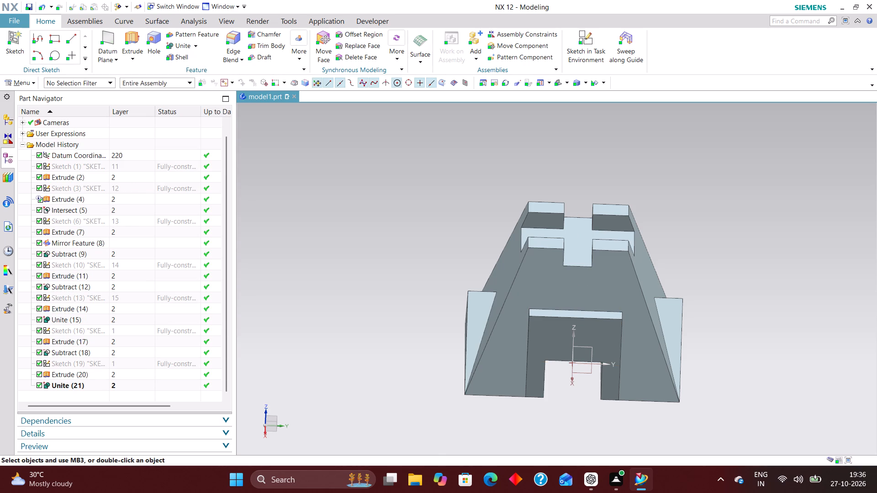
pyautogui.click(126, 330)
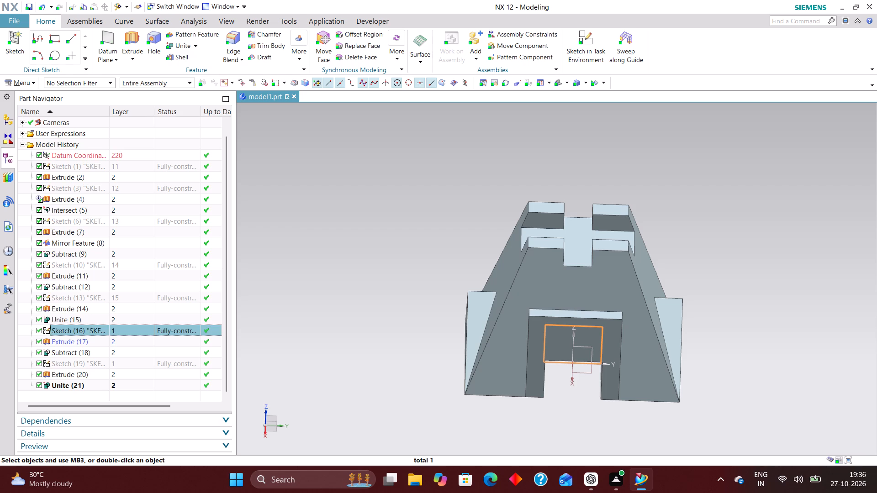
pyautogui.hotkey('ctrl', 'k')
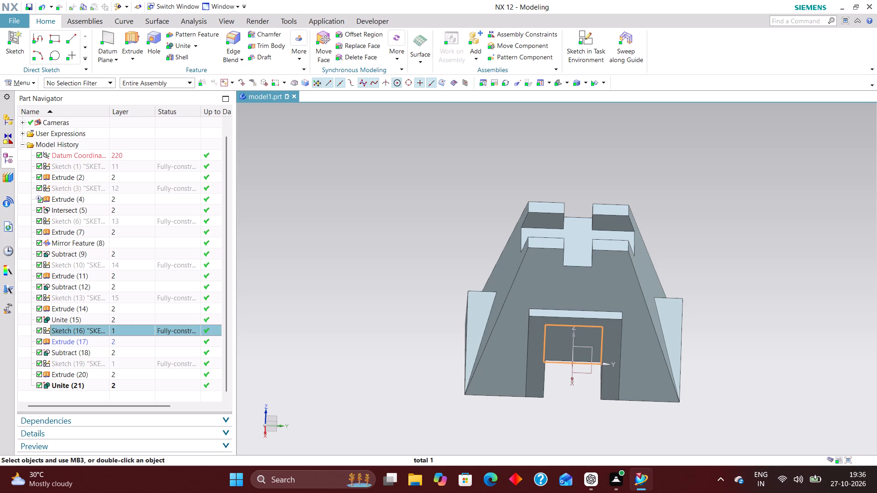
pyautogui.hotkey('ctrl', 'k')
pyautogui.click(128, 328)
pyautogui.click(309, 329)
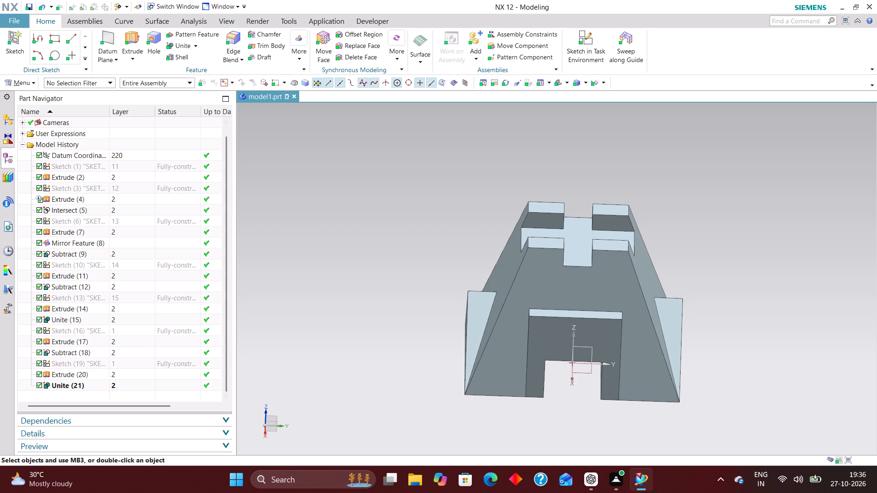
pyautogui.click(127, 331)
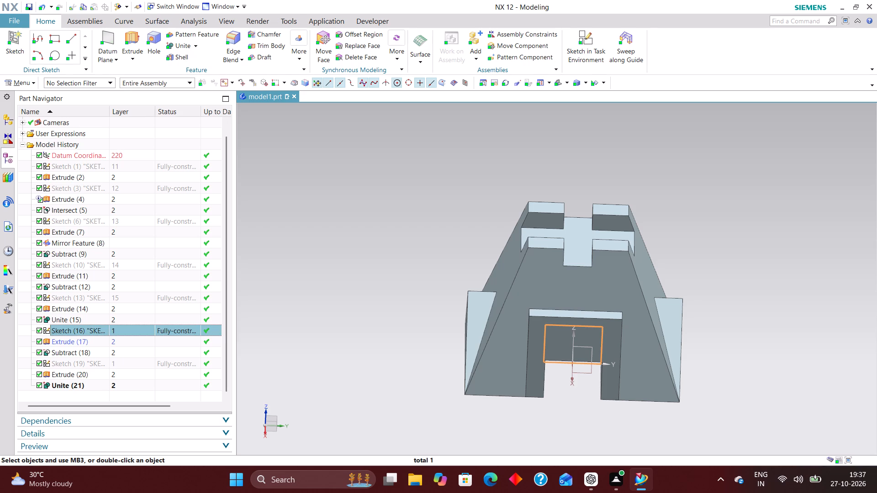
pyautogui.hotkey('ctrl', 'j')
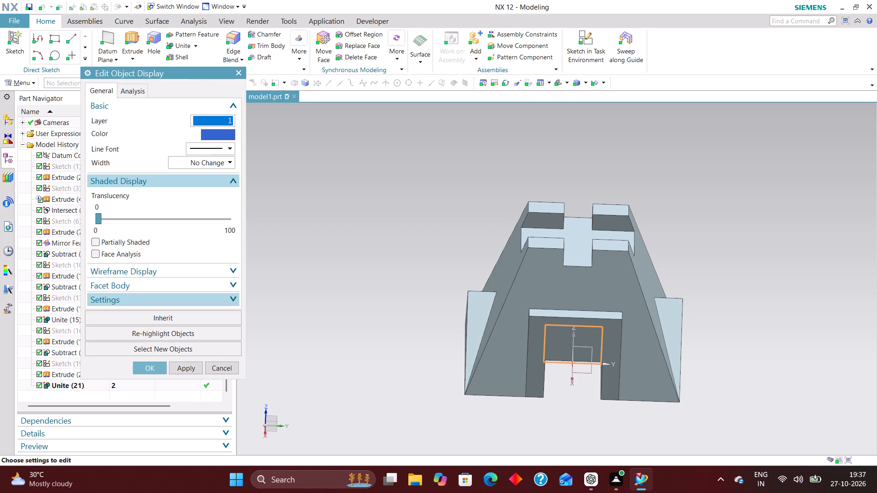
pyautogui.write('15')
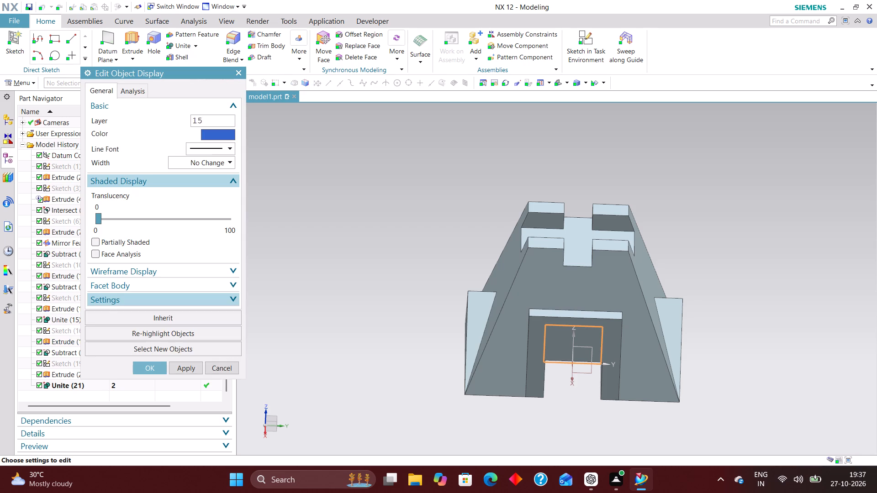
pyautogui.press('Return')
# Set the layer of Sketch (16), the smaller front rectangle, to 16.
pyautogui.click(137, 329)
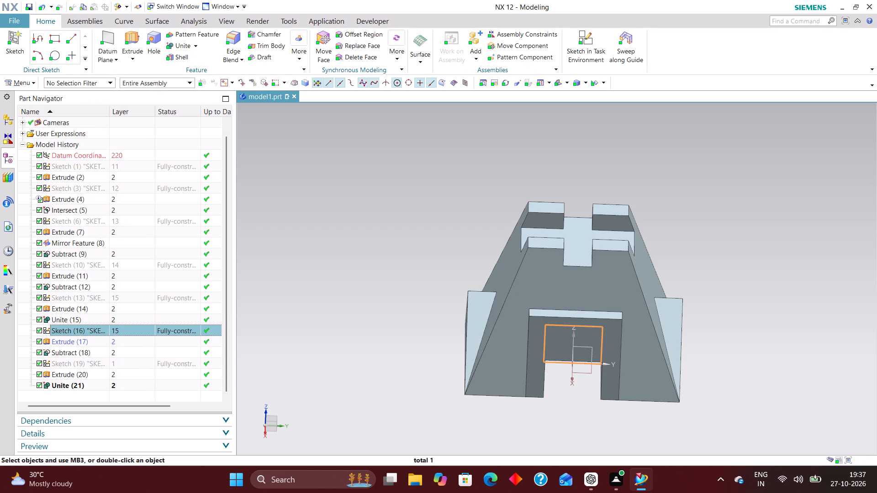
pyautogui.hotkey('ctrl', 'j')
pyautogui.press('1')
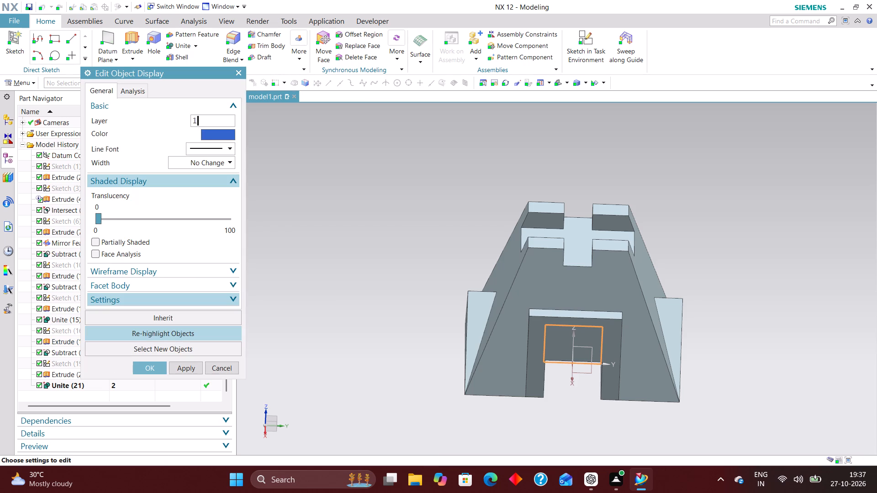
pyautogui.press('6')
pyautogui.press('Return')
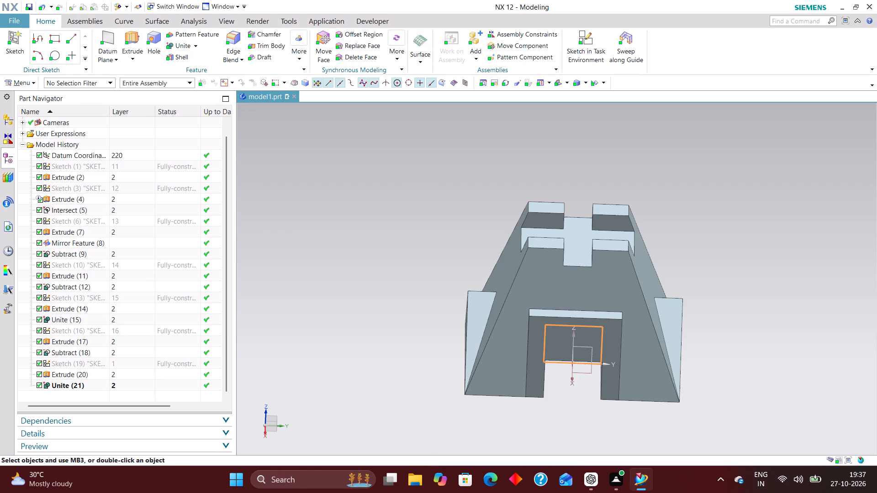
# Move Sketch (19), the last sketch in the model history, to layer 17.
pyautogui.click(124, 364)
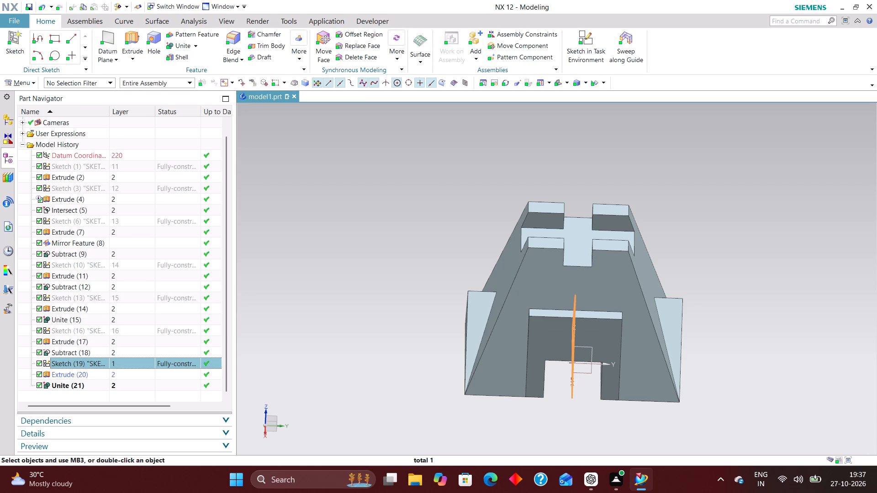
pyautogui.hotkey('ctrl', 'j')
pyautogui.write('17')
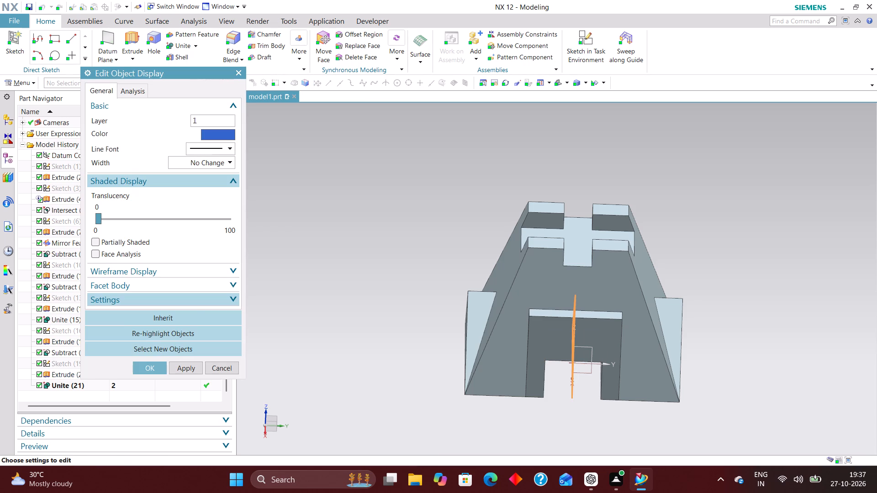
pyautogui.press('Return')
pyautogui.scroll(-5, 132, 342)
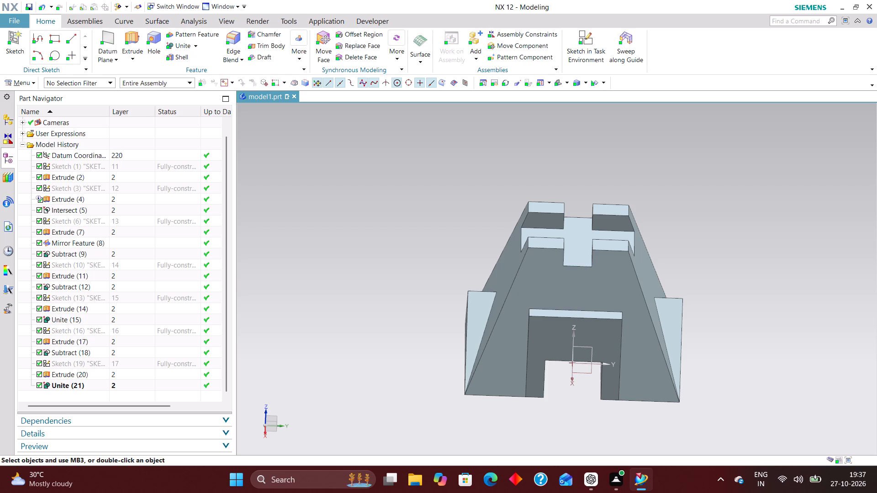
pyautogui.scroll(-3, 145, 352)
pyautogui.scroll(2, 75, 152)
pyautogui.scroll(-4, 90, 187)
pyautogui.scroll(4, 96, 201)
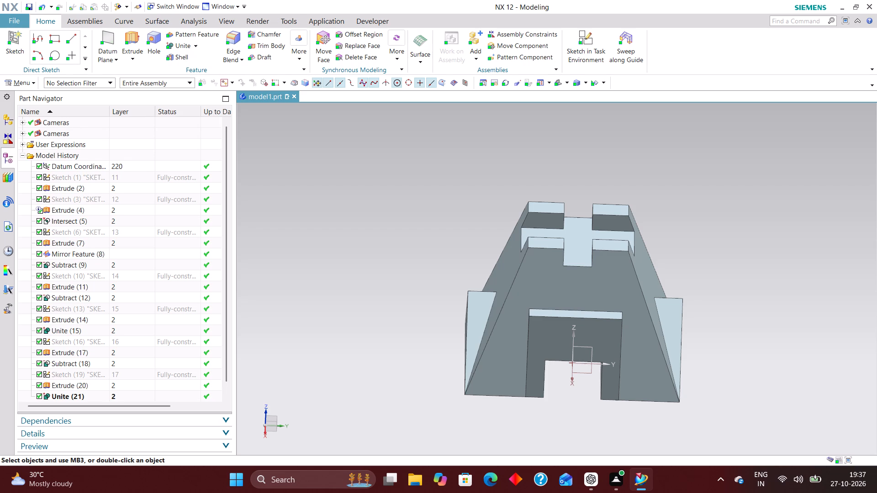
# Assign the library material Steel to the solid body of the angle block.
pyautogui.click(30, 84)
pyautogui.click(34, 97)
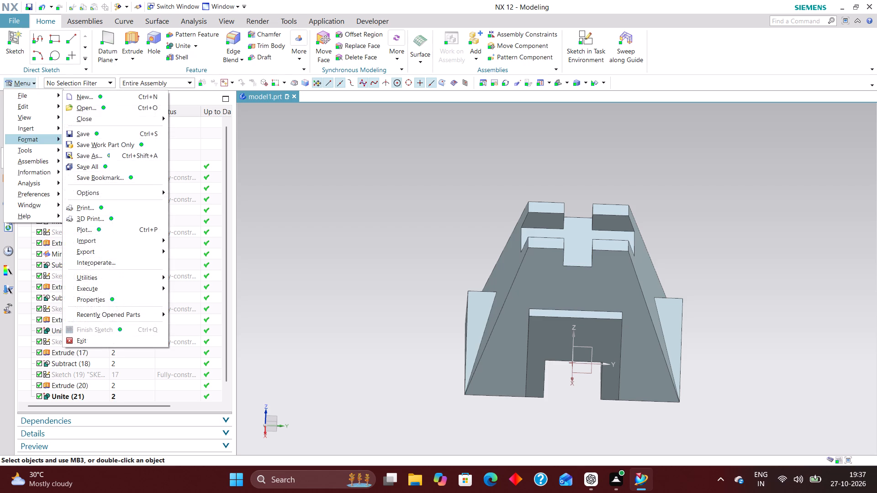
pyautogui.click(37, 151)
pyautogui.click(108, 82)
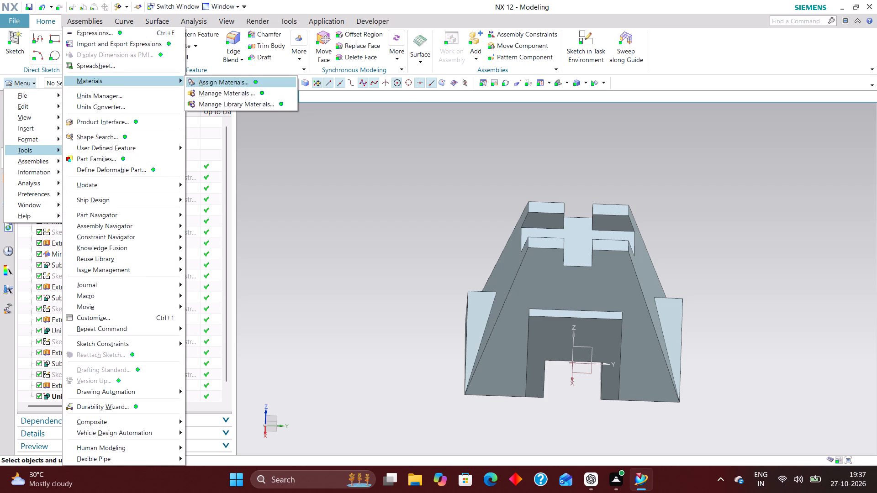
pyautogui.click(205, 79)
pyautogui.click(590, 227)
pyautogui.scroll(-8, 125, 305)
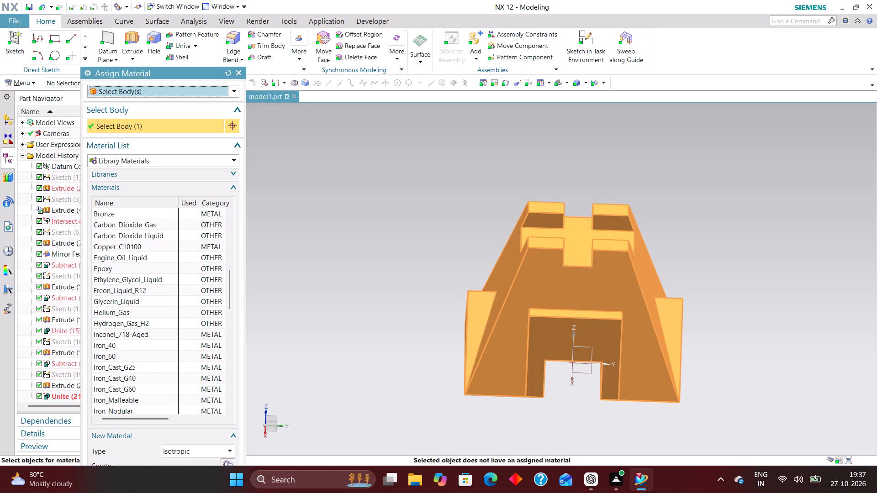
pyautogui.moveTo(245, 307); pyautogui.dragTo(262, 308)
pyautogui.scroll(-3, 122, 356)
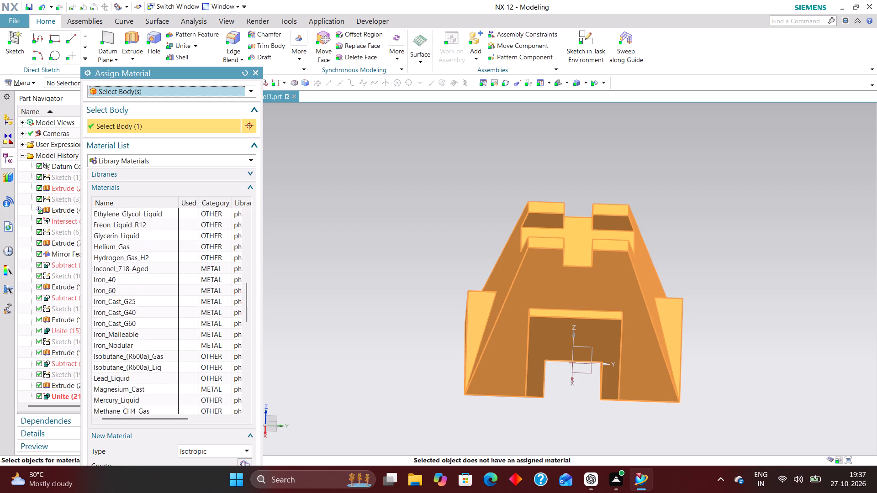
pyautogui.scroll(-14, 122, 358)
pyautogui.scroll(3, 116, 373)
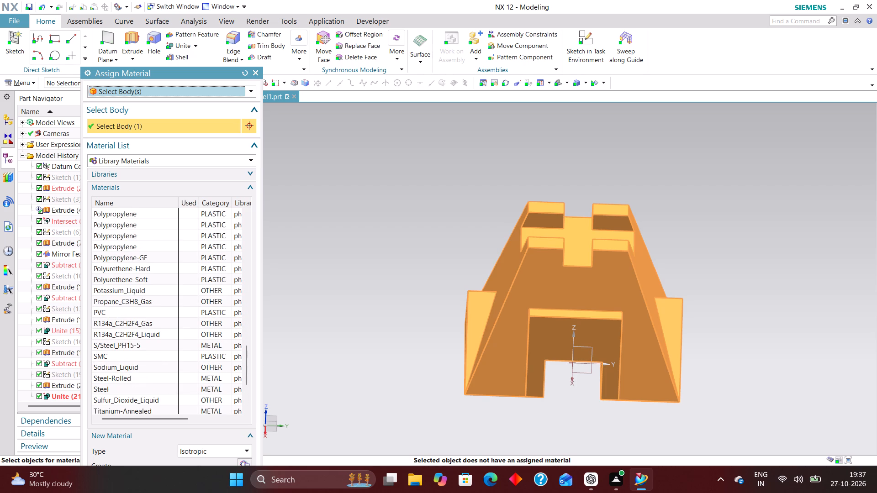
pyautogui.click(116, 389)
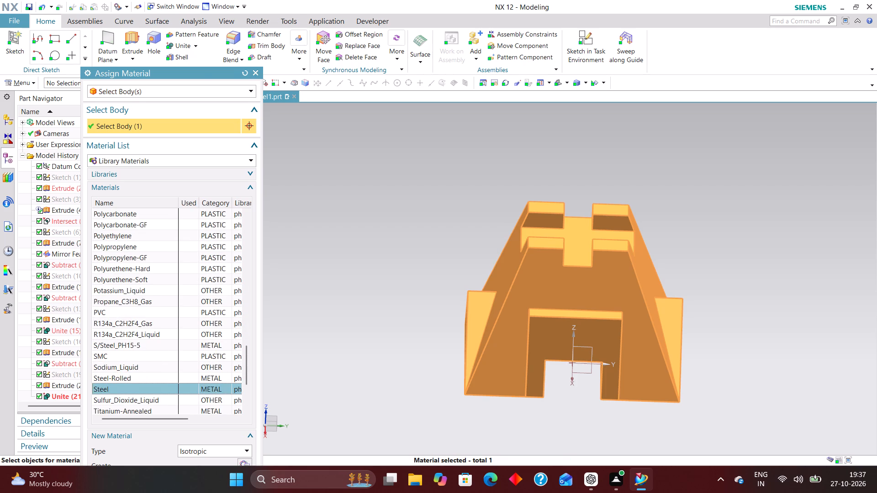
pyautogui.moveTo(199, 75); pyautogui.dragTo(197, 33)
pyautogui.click(164, 452)
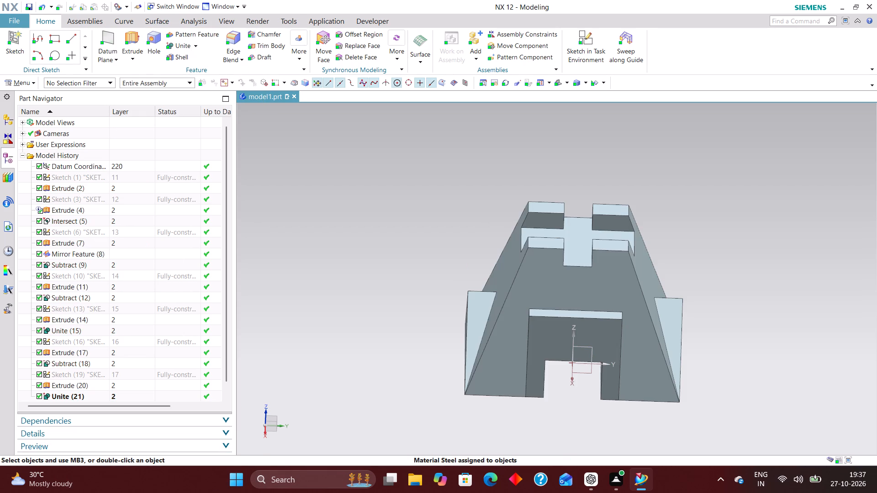
# Enable updating weight data on save in the displayed part's properties and update its weight data now.
pyautogui.click(34, 81)
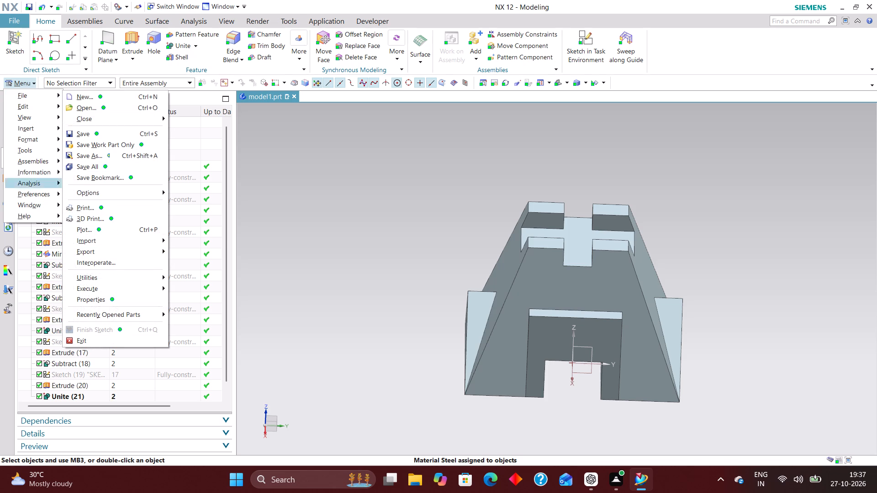
pyautogui.click(113, 299)
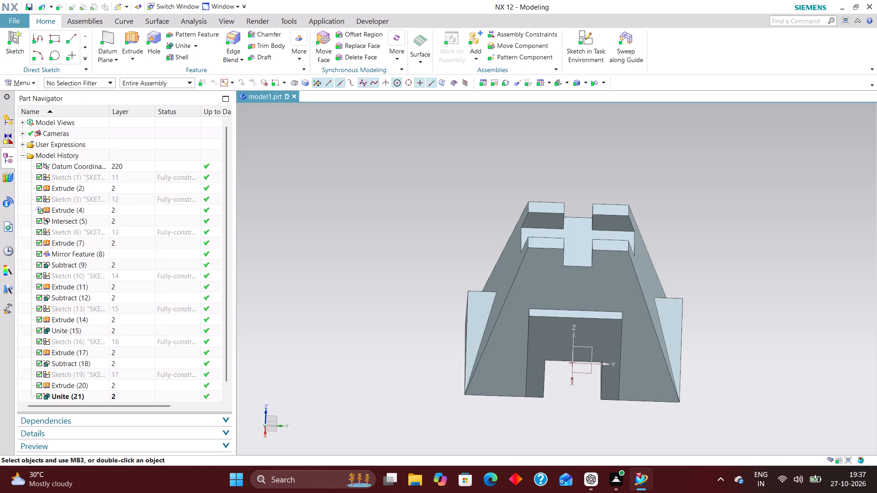
pyautogui.click(94, 84)
pyautogui.click(94, 88)
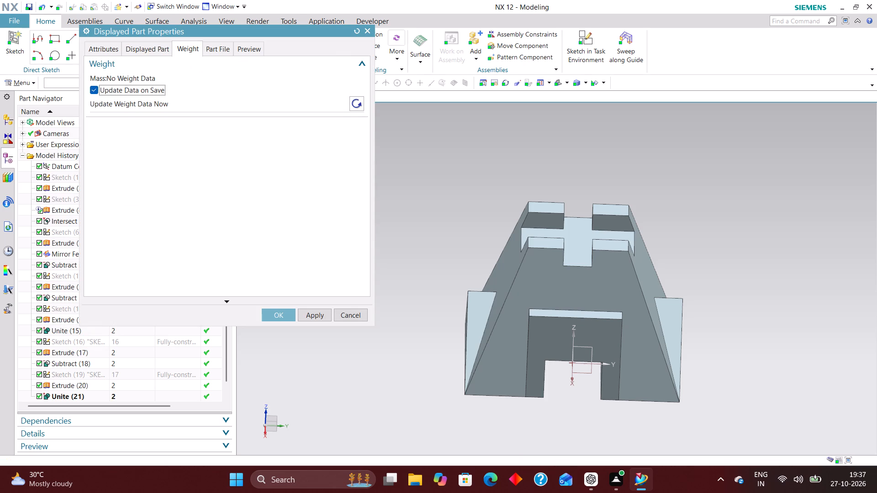
pyautogui.click(355, 99)
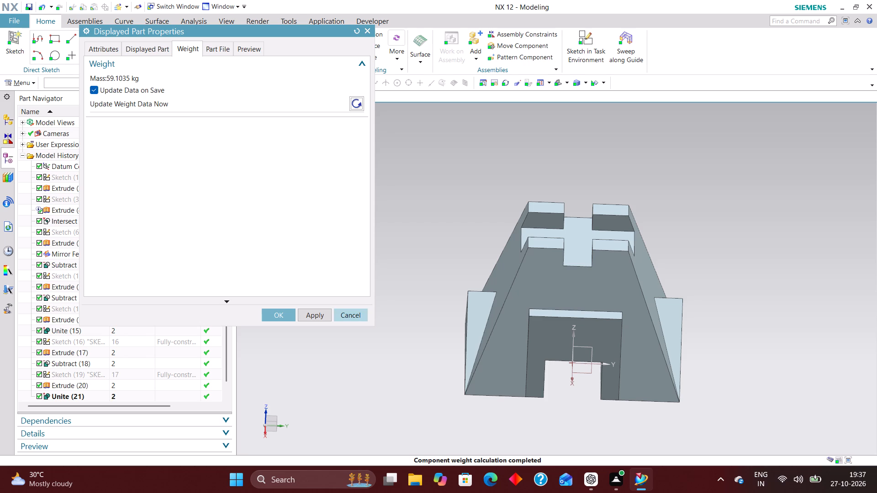
pyautogui.click(285, 310)
# Create a new group containing the angle block's solid body, keeping the default group settings.
pyautogui.moveTo(668, 414); pyautogui.dragTo(665, 382, button='middle')
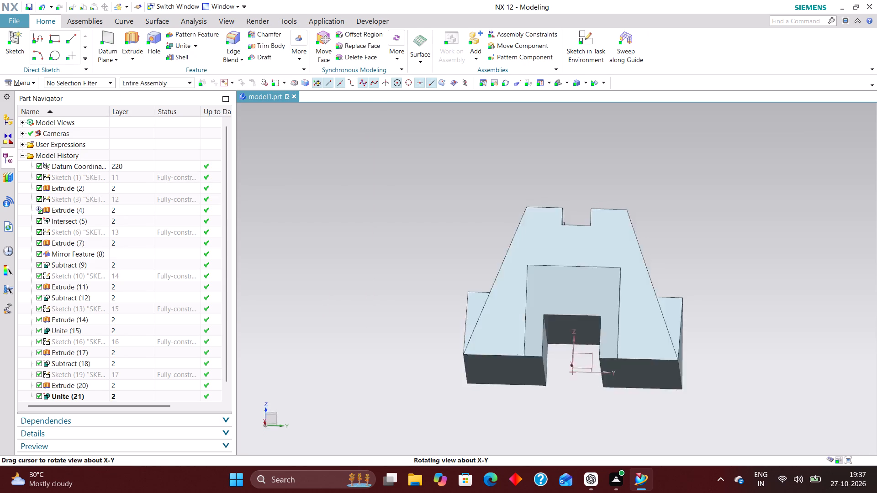
pyautogui.moveTo(665, 382); pyautogui.dragTo(672, 332, button='middle')
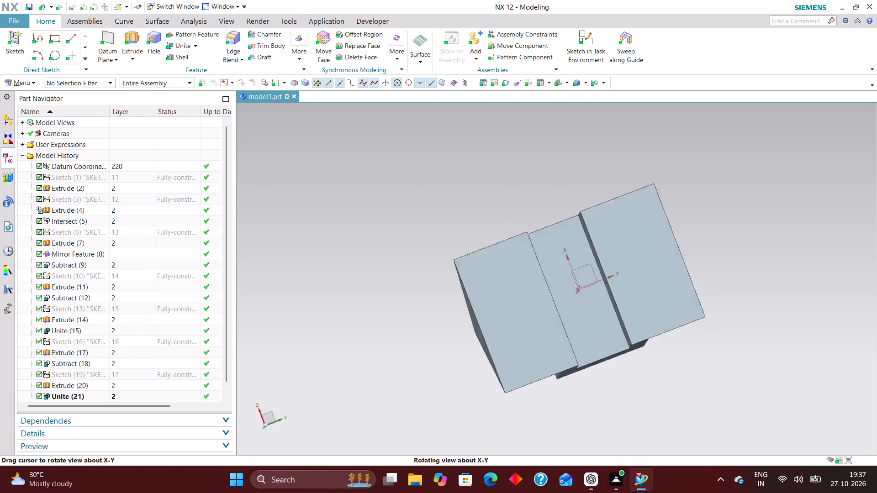
pyautogui.moveTo(672, 332); pyautogui.dragTo(690, 406, button='middle')
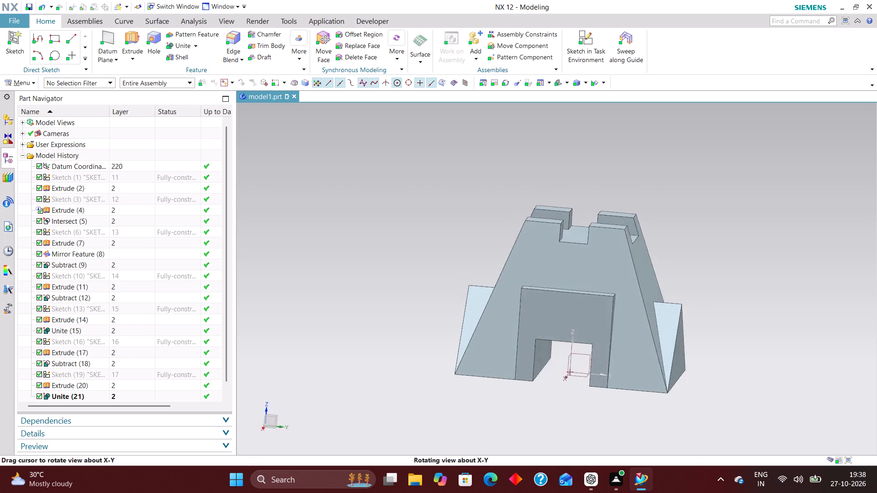
pyautogui.moveTo(690, 406); pyautogui.dragTo(685, 404, button='middle')
pyautogui.click(30, 84)
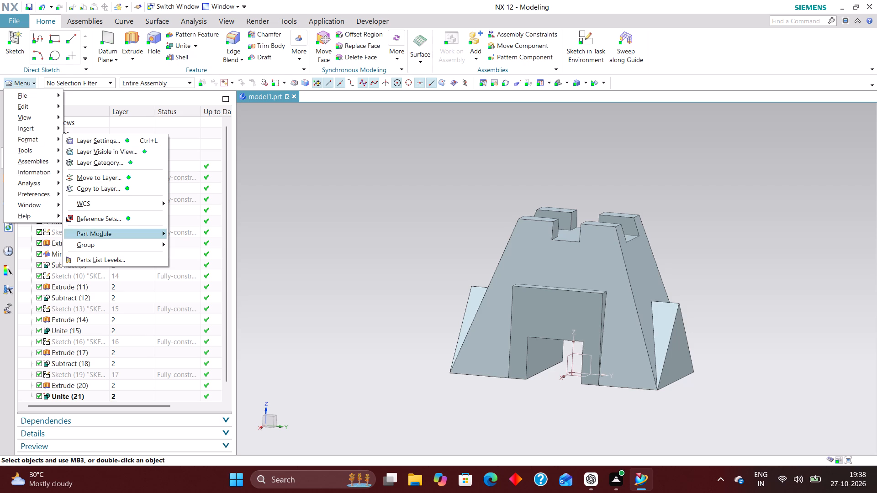
pyautogui.click(97, 247)
pyautogui.click(198, 250)
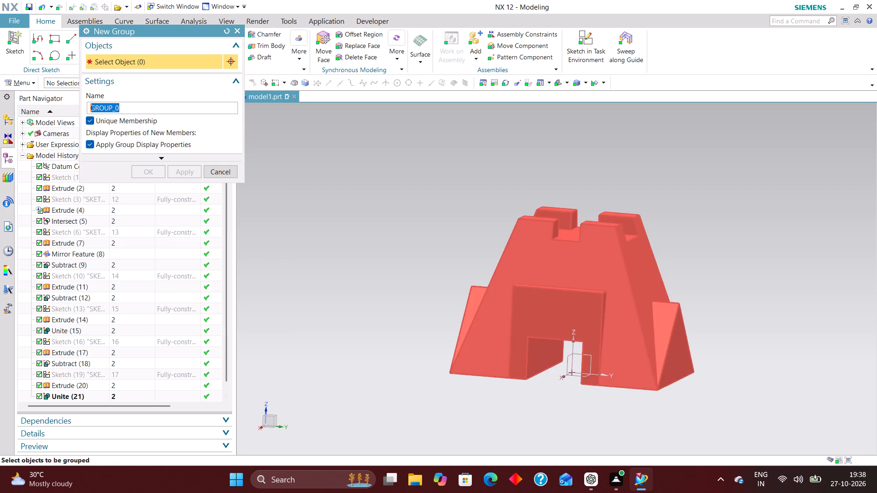
pyautogui.click(551, 270)
pyautogui.click(155, 172)
# Set up a Part Cleanup of the work part with all eight serious delete actions enabled, from unused expressions to part family data.
pyautogui.click(29, 87)
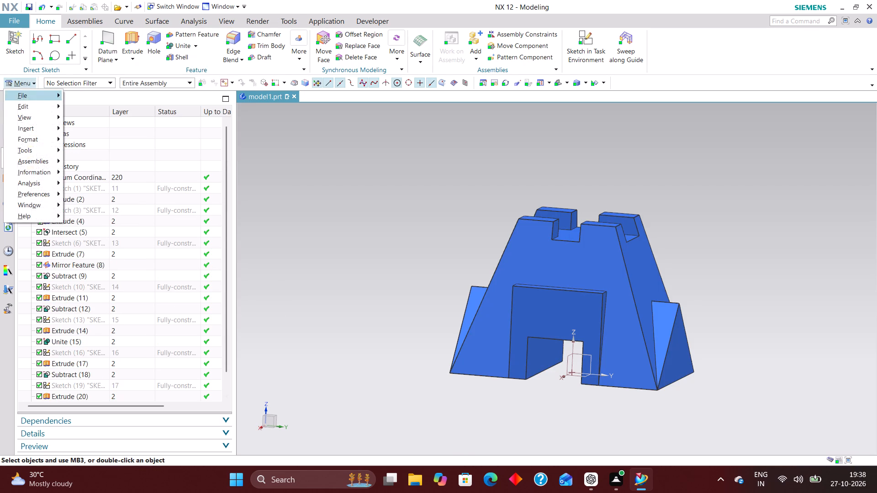
pyautogui.click(29, 96)
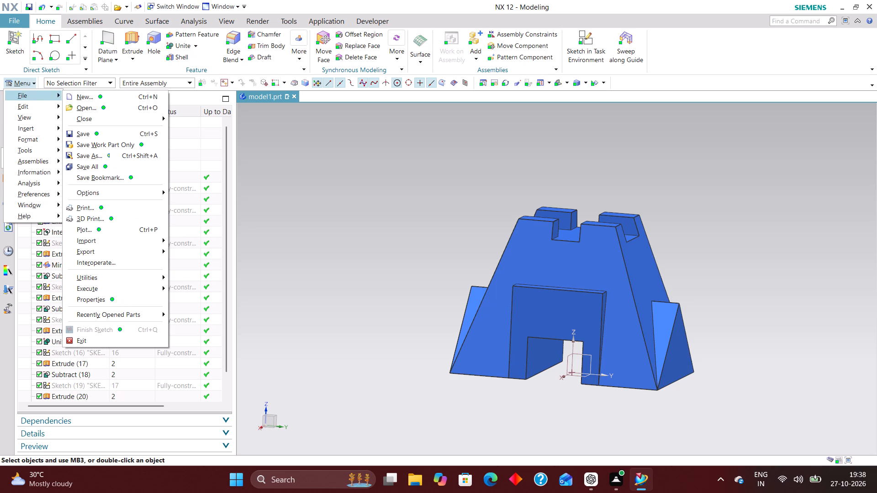
pyautogui.click(97, 277)
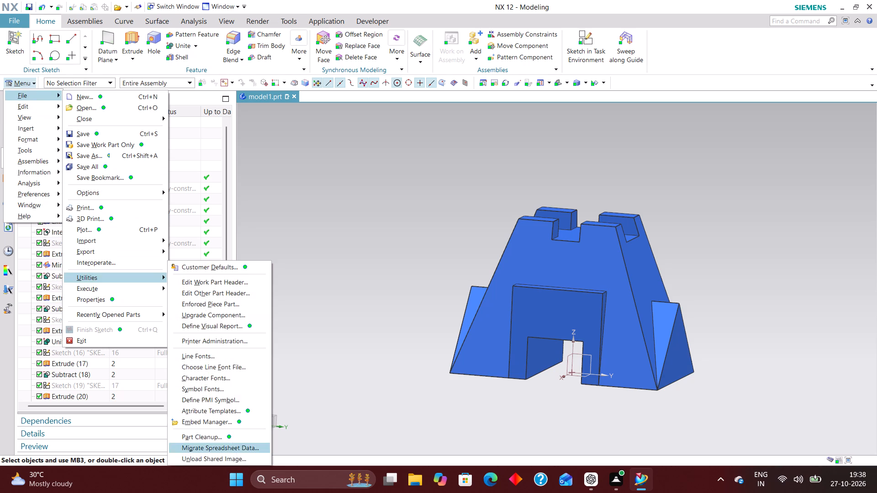
pyautogui.click(215, 435)
pyautogui.scroll(-6, 125, 266)
pyautogui.click(122, 320)
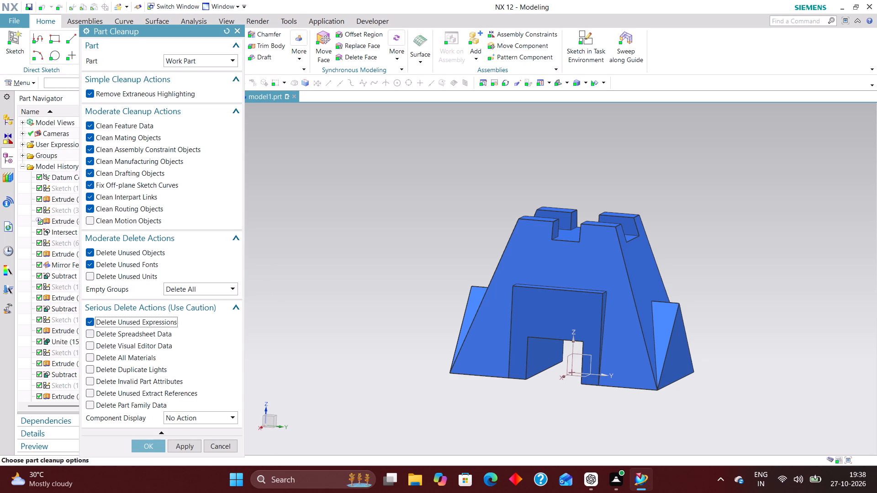
pyautogui.click(122, 332)
pyautogui.click(120, 347)
pyautogui.click(116, 356)
pyautogui.click(118, 367)
pyautogui.click(119, 380)
pyautogui.click(118, 394)
pyautogui.click(119, 402)
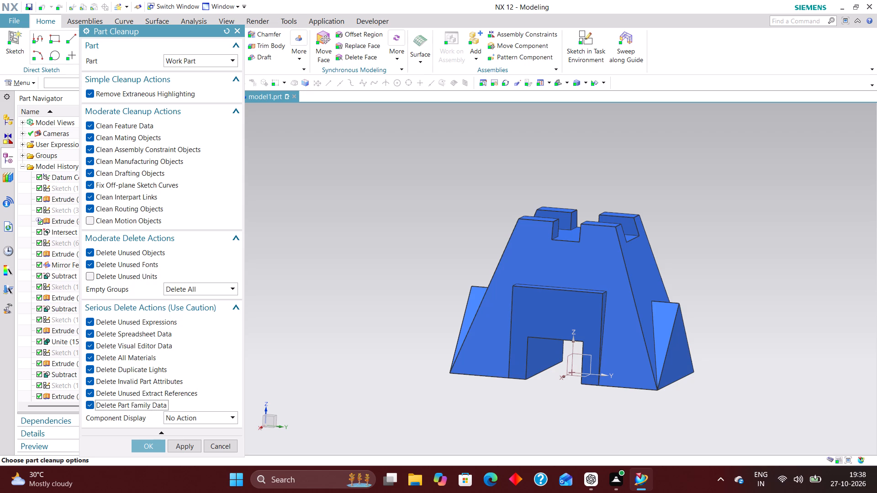
# Set the cleanup's Component Display to Remove All Changes, enable Delete Unused Units and run the cleanup.
pyautogui.click(195, 422)
pyautogui.click(188, 451)
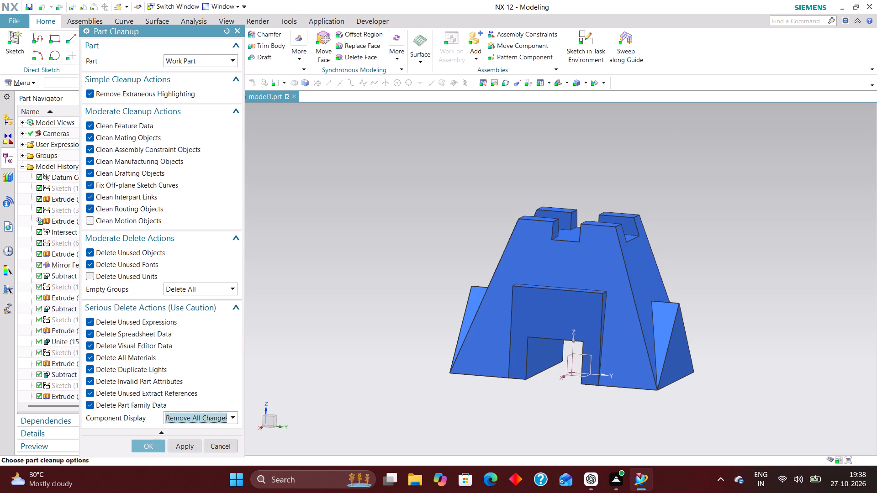
pyautogui.moveTo(107, 278); pyautogui.dragTo(111, 273)
pyautogui.moveTo(149, 443); pyautogui.dragTo(151, 449)
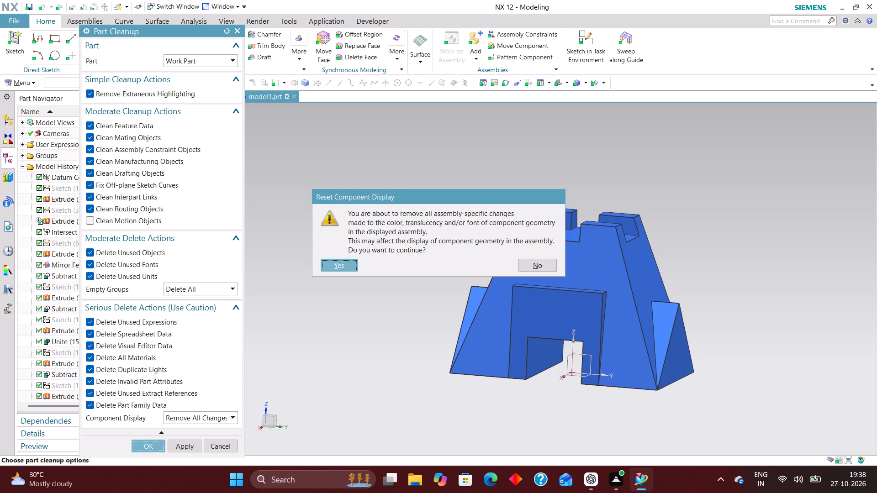
pyautogui.click(336, 261)
pyautogui.click(340, 255)
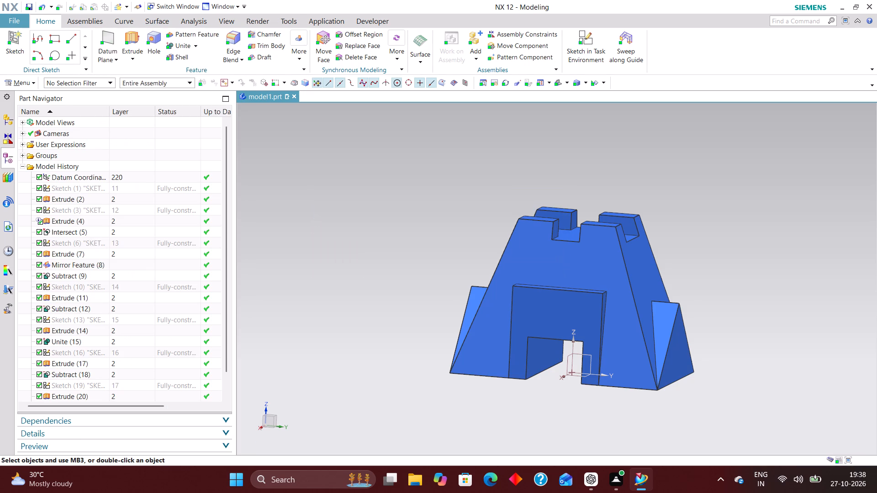
# Add a new reference set containing the angle block's solid body, keeping the default name.
pyautogui.click(33, 86)
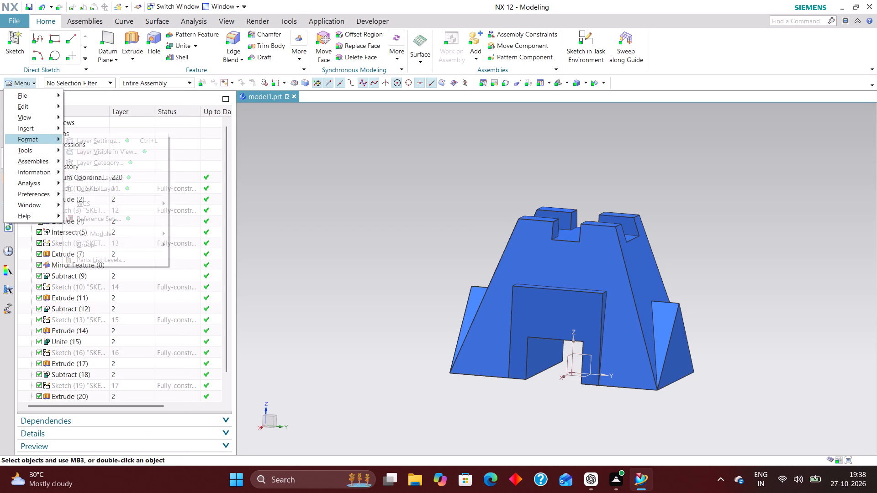
pyautogui.click(122, 216)
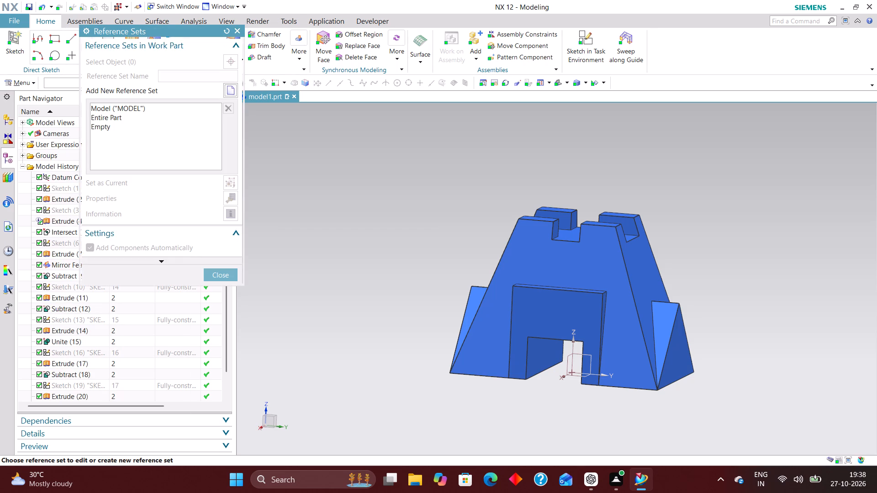
pyautogui.click(230, 94)
pyautogui.click(534, 273)
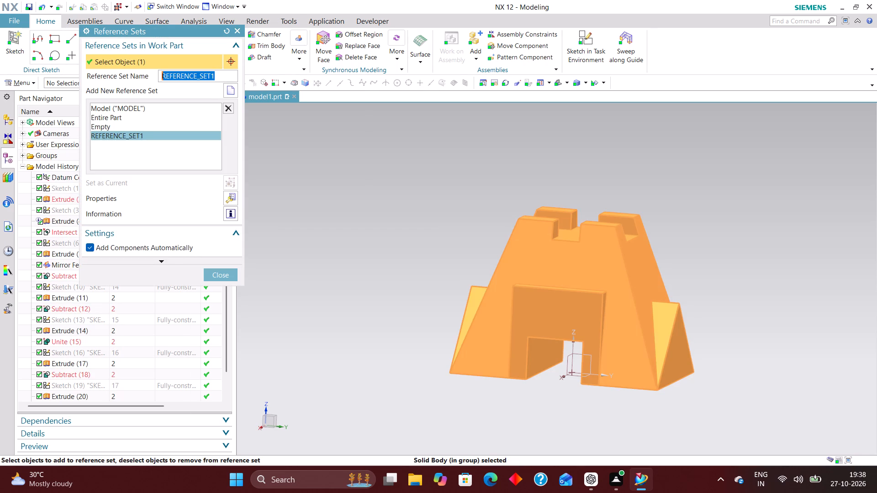
pyautogui.click(227, 276)
# Add the angle block's geometry to the part's product interface.
pyautogui.click(32, 82)
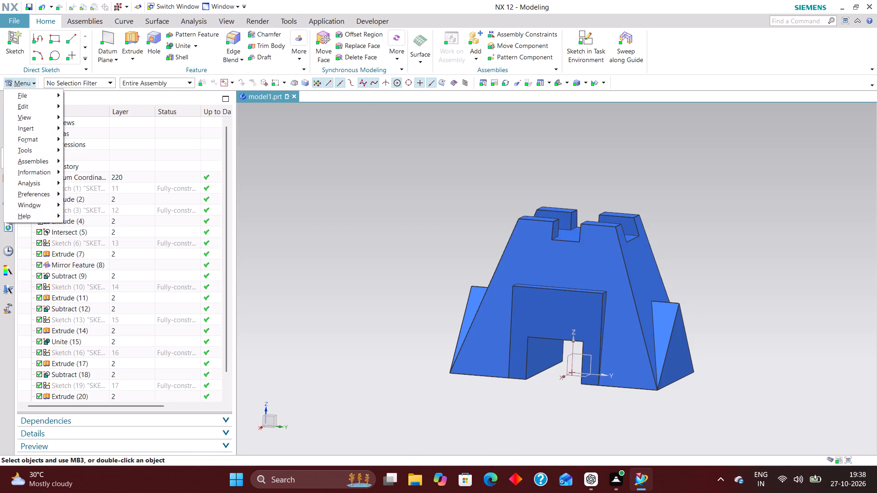
pyautogui.click(34, 92)
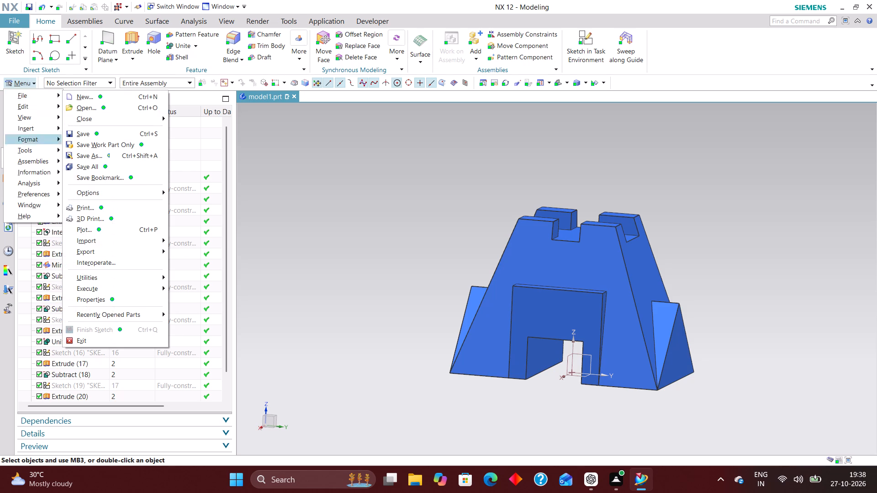
pyautogui.click(32, 152)
pyautogui.click(123, 122)
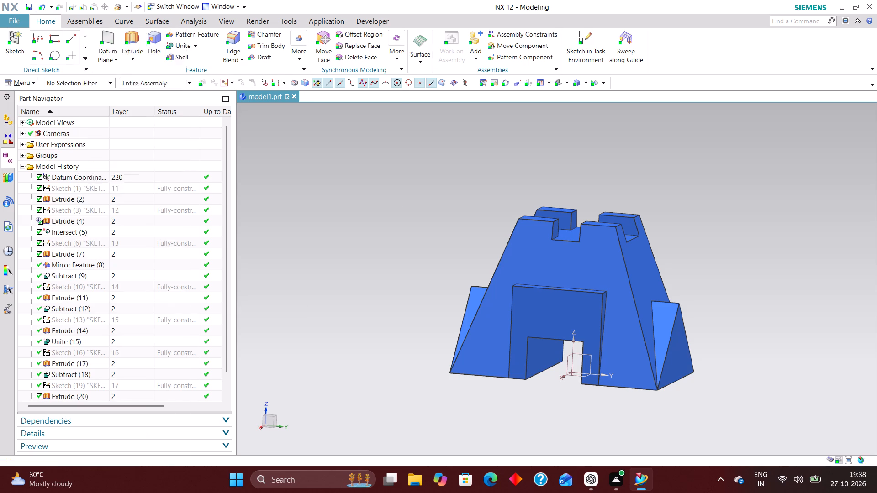
pyautogui.click(607, 253)
pyautogui.click(343, 197)
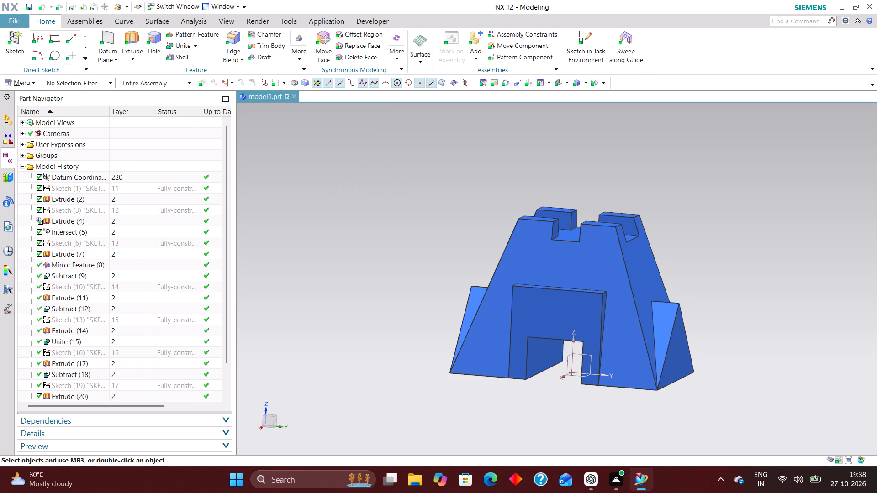
# Orient the model to the isometric view.
pyautogui.press('End')
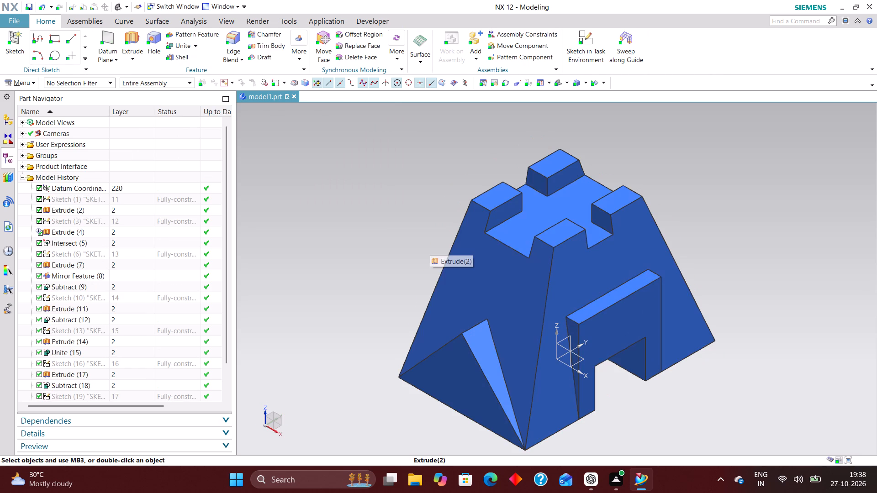
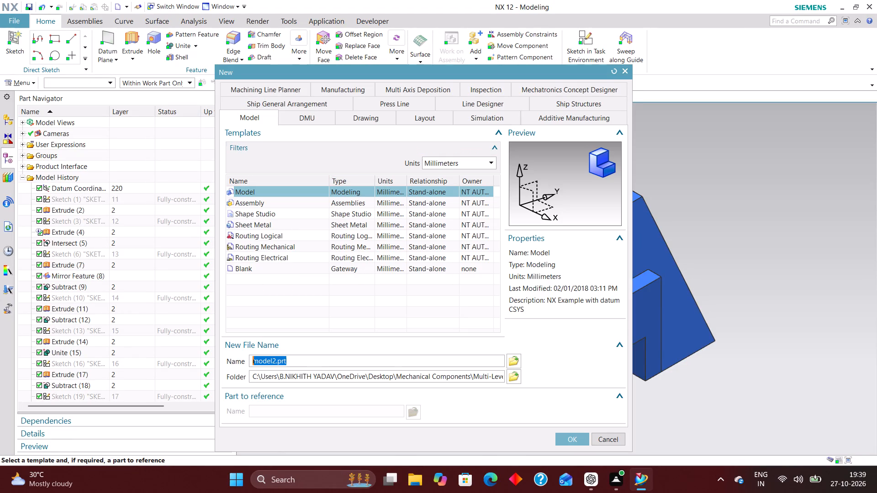
# Create an A2-size millimetre drawing that references model1, keeping the default file name and dismissing the automatic view placement.
pyautogui.click(376, 115)
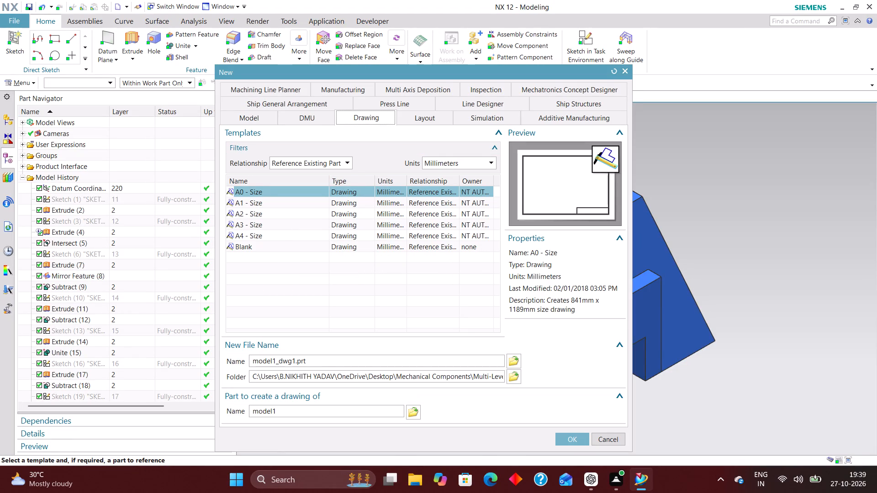
pyautogui.click(267, 214)
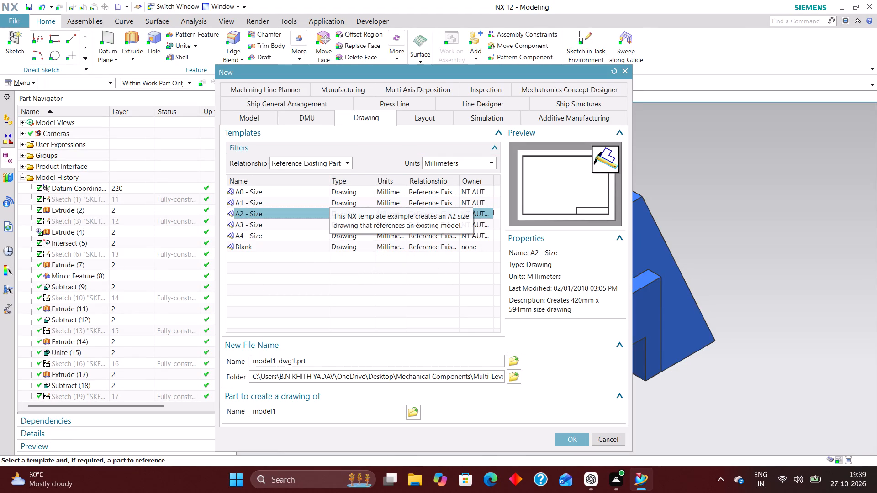
pyautogui.click(579, 438)
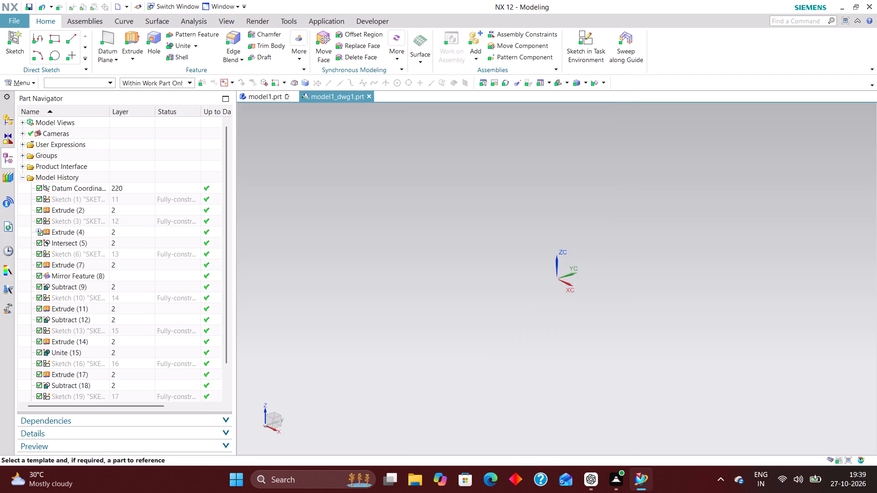
pyautogui.click(239, 165)
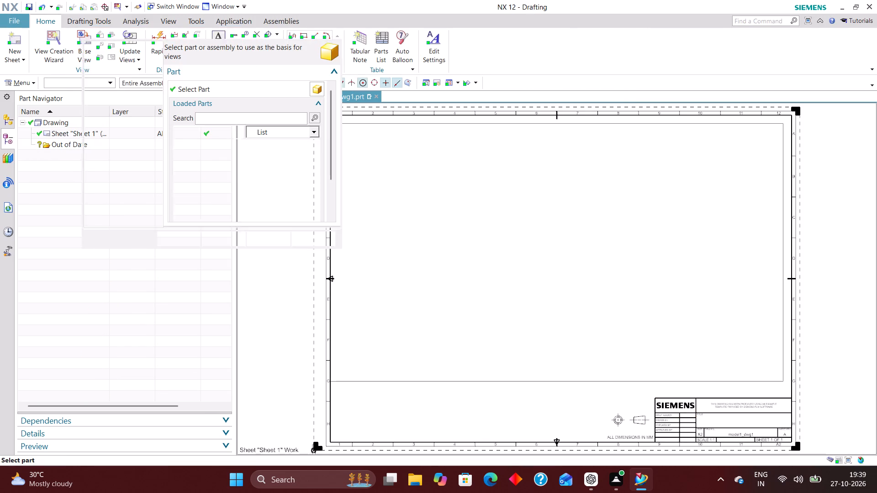
pyautogui.click(326, 236)
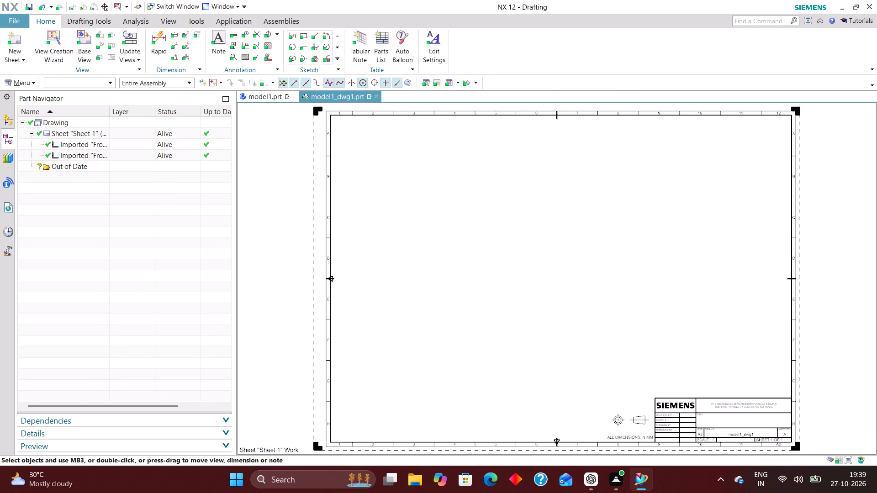
# Set the drawing's work layer to 2.
pyautogui.hotkey('ctrl', 'l')
pyautogui.press('2')
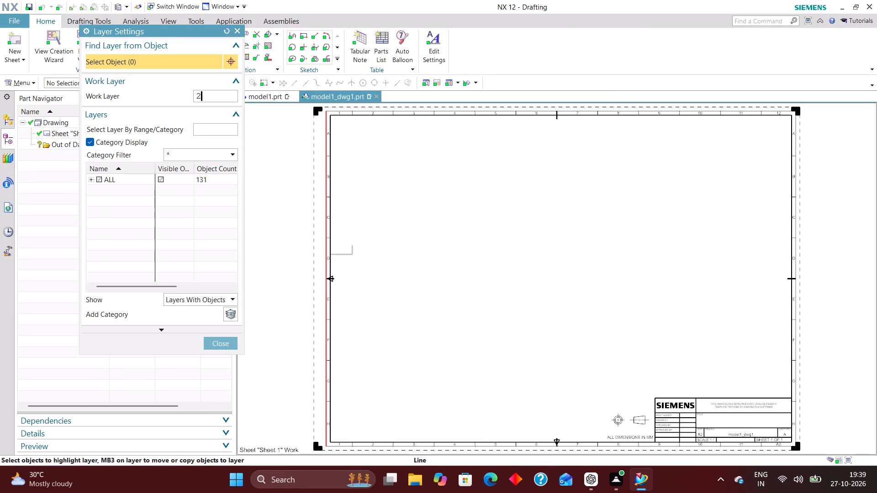
pyautogui.press('Return')
pyautogui.click(226, 340)
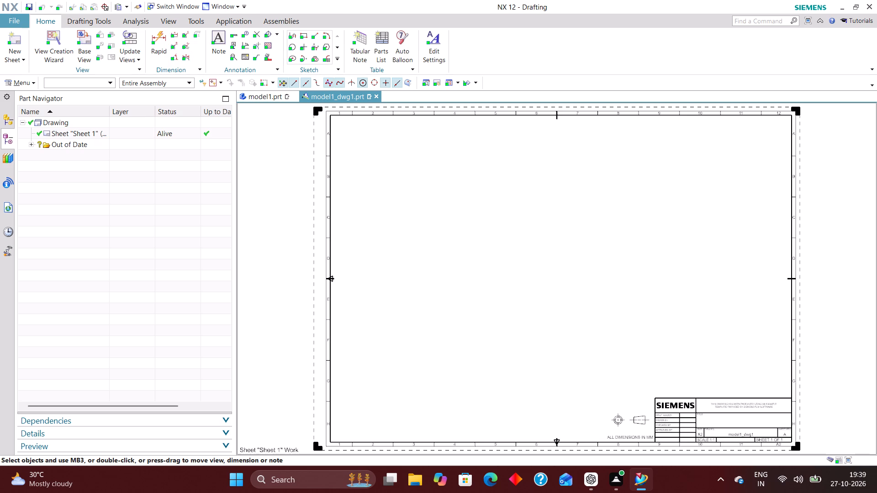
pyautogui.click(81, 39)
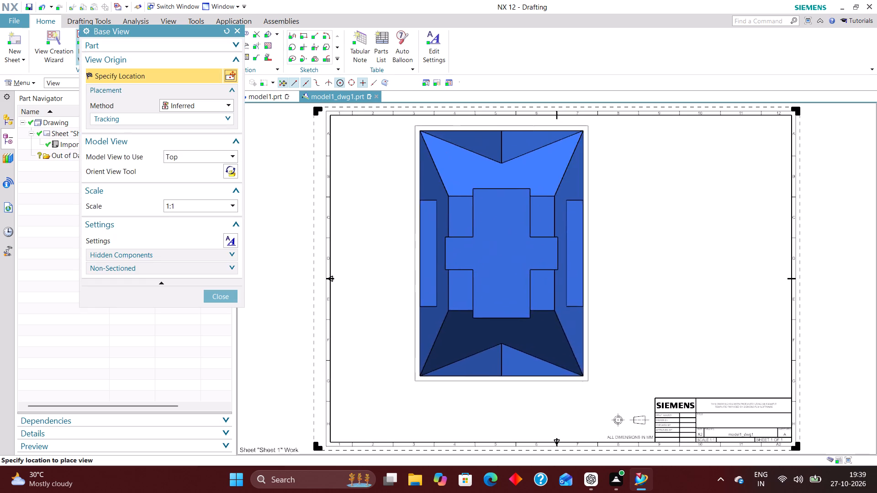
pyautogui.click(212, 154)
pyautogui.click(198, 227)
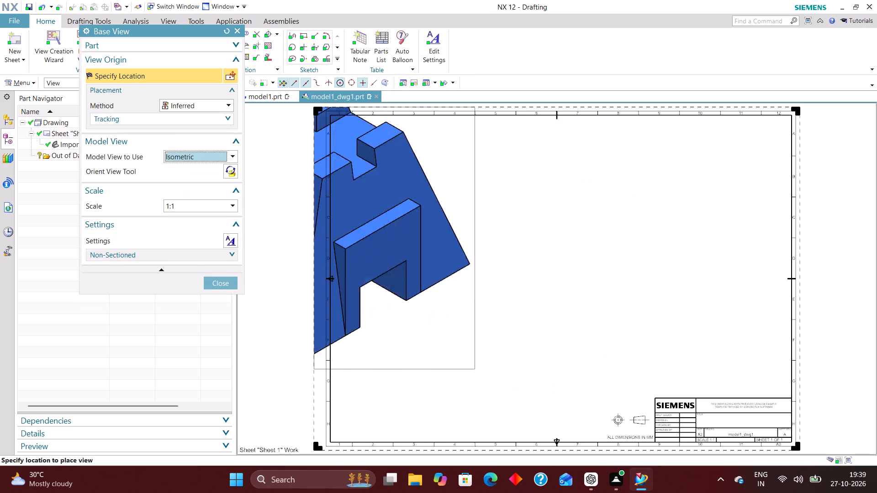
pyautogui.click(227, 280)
# Edit Sheet 1 to a larger standard size and switch it to first-angle projection.
pyautogui.rightClick(313, 289)
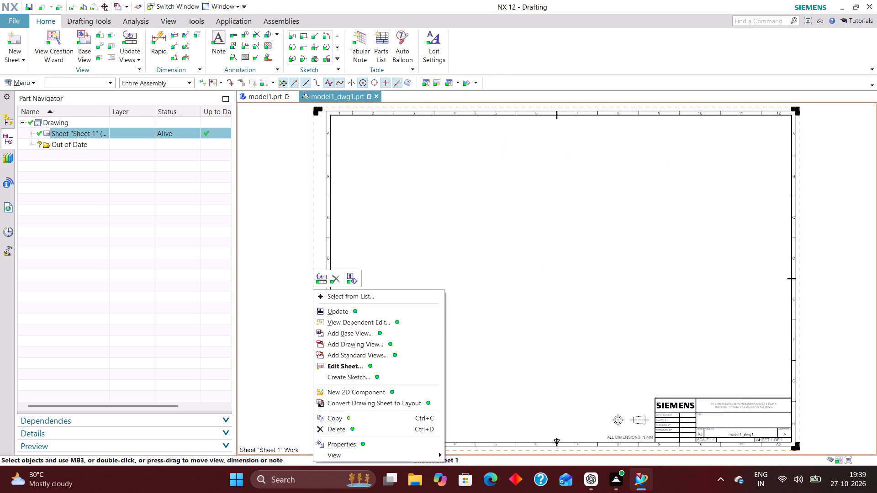
pyautogui.click(350, 363)
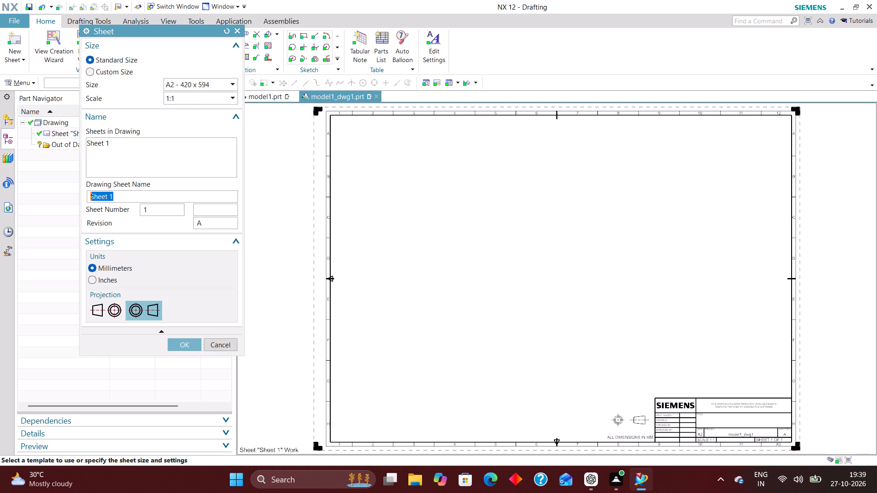
pyautogui.click(184, 83)
pyautogui.click(184, 96)
pyautogui.click(192, 86)
pyautogui.click(192, 136)
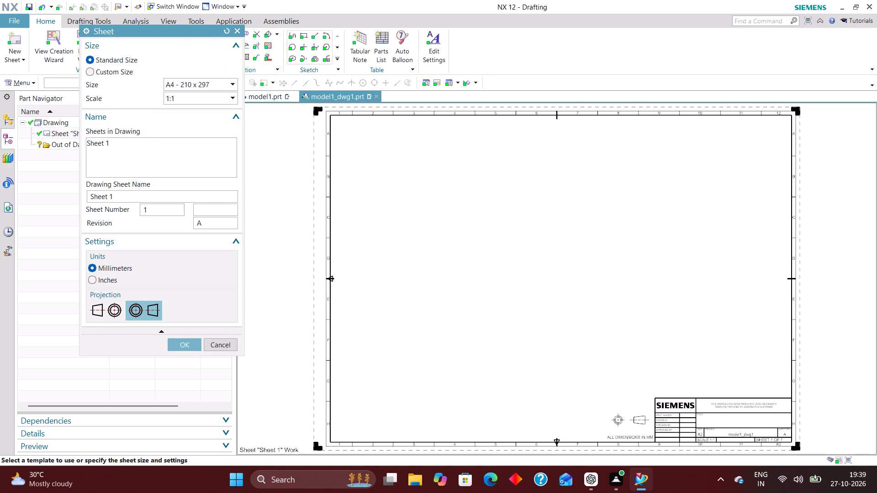
pyautogui.click(107, 309)
pyautogui.click(182, 348)
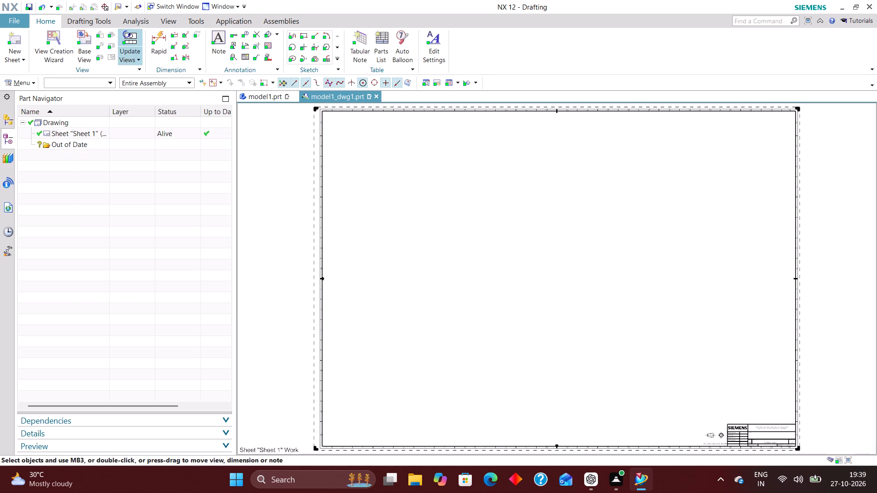
# Place an isometric base view of the angle block at 1:1 scale in the sheet's upper right area.
pyautogui.click(80, 38)
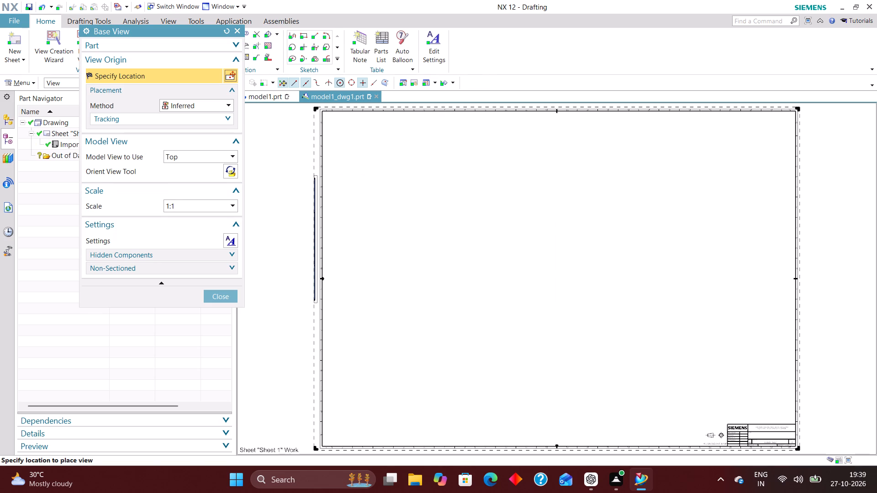
pyautogui.click(216, 155)
pyautogui.click(210, 227)
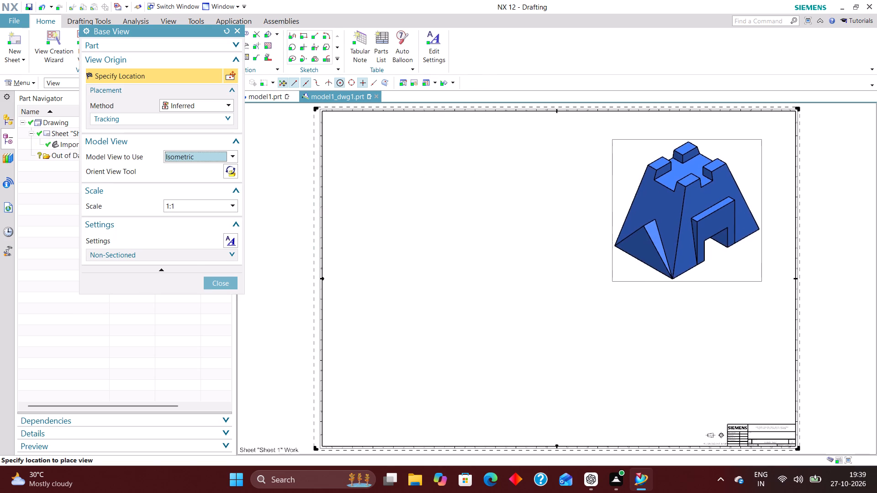
pyautogui.click(694, 204)
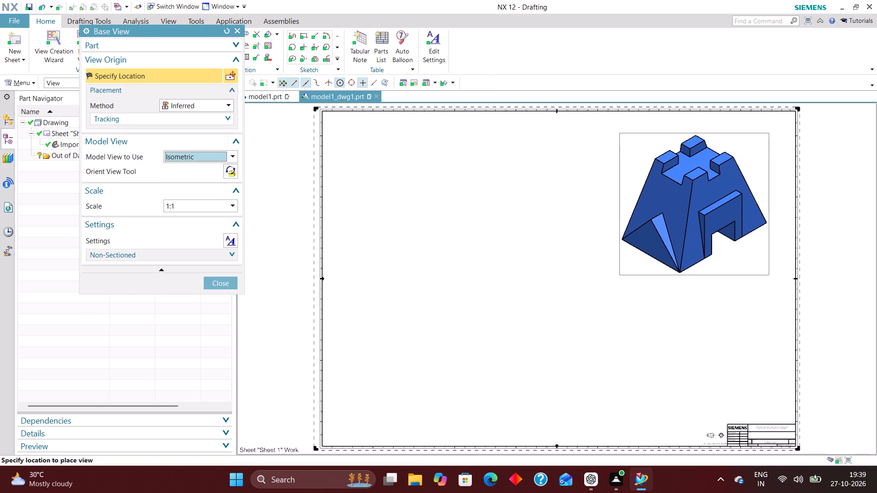
pyautogui.click(230, 230)
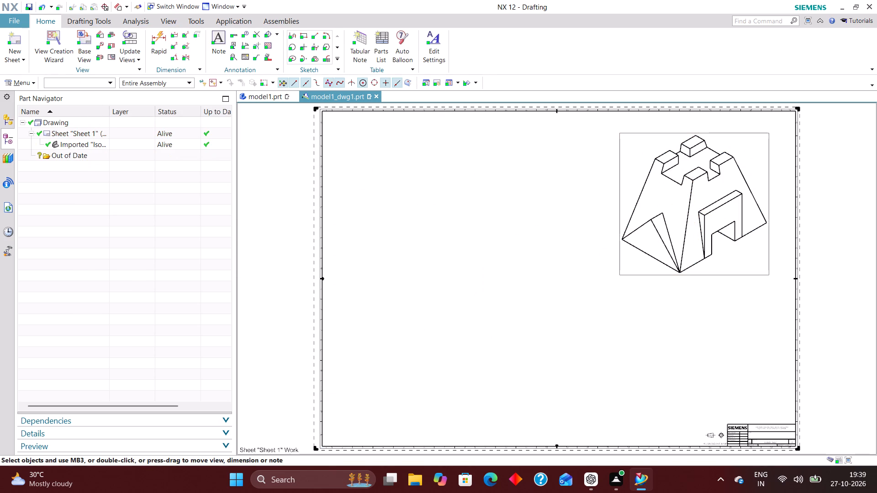
# Place a 1:1 Front base view, reoriented to face the side with the rectangular opening, in the sheet's upper left area.
pyautogui.click(85, 42)
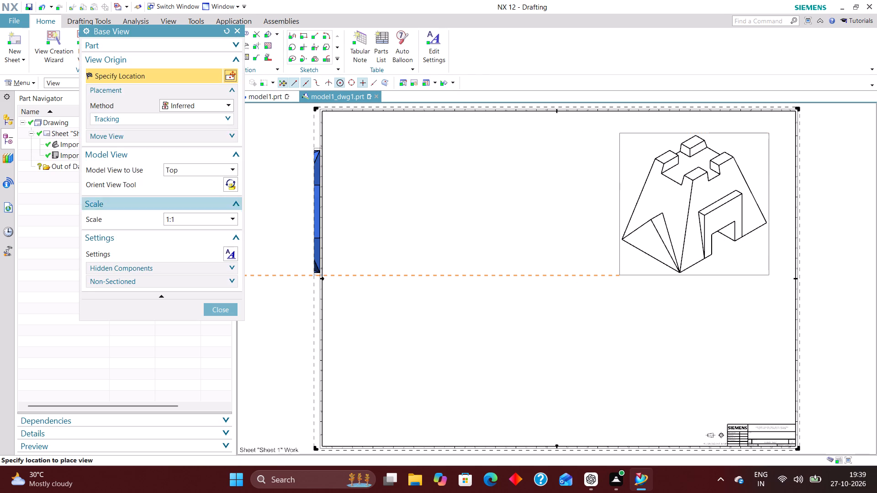
pyautogui.click(212, 167)
pyautogui.click(205, 193)
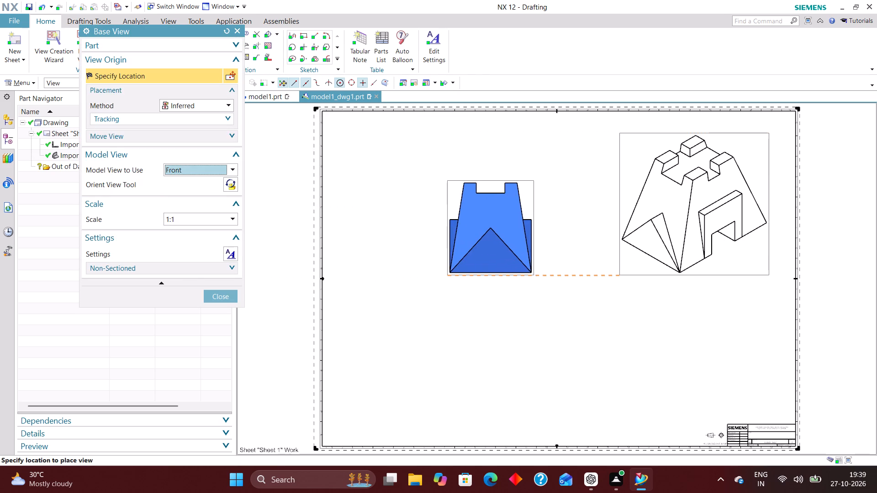
pyautogui.click(232, 184)
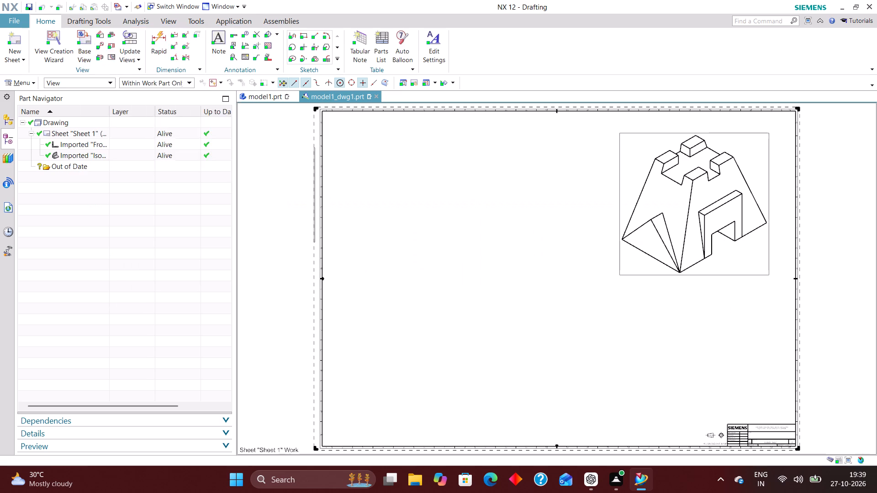
pyautogui.moveTo(857, 346); pyautogui.dragTo(851, 354, button='middle')
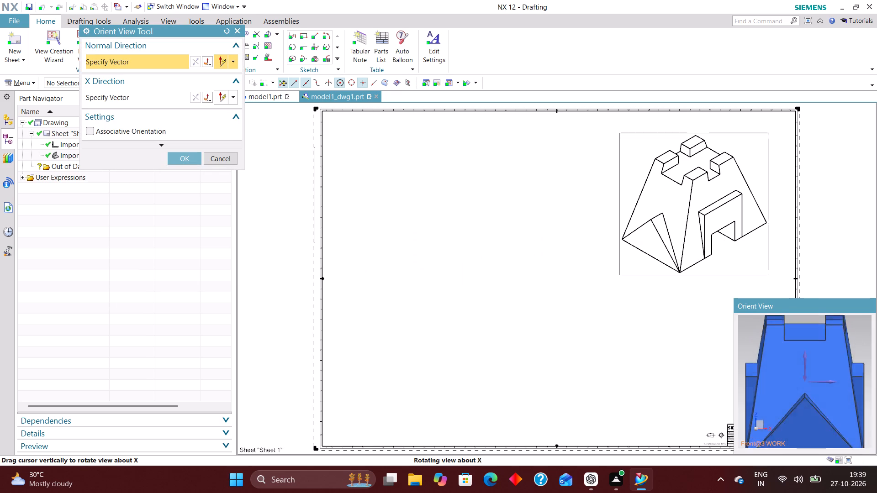
pyautogui.moveTo(851, 354); pyautogui.dragTo(780, 353, button='middle')
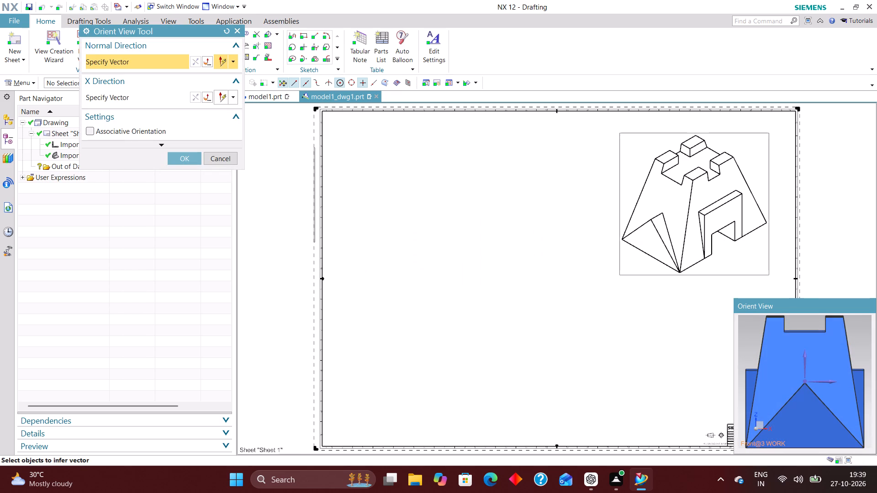
pyautogui.moveTo(859, 346); pyautogui.dragTo(816, 346, button='middle')
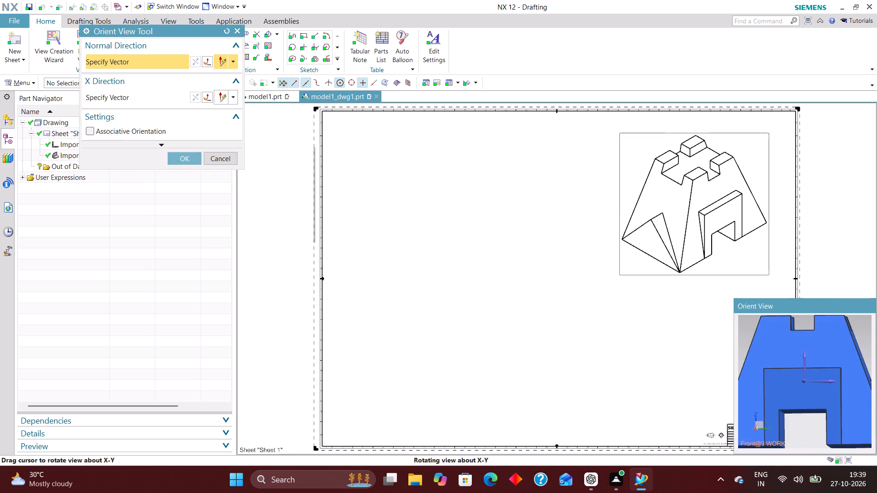
pyautogui.moveTo(816, 346); pyautogui.dragTo(815, 347, button='middle')
pyautogui.moveTo(863, 331); pyautogui.dragTo(849, 333, button='right')
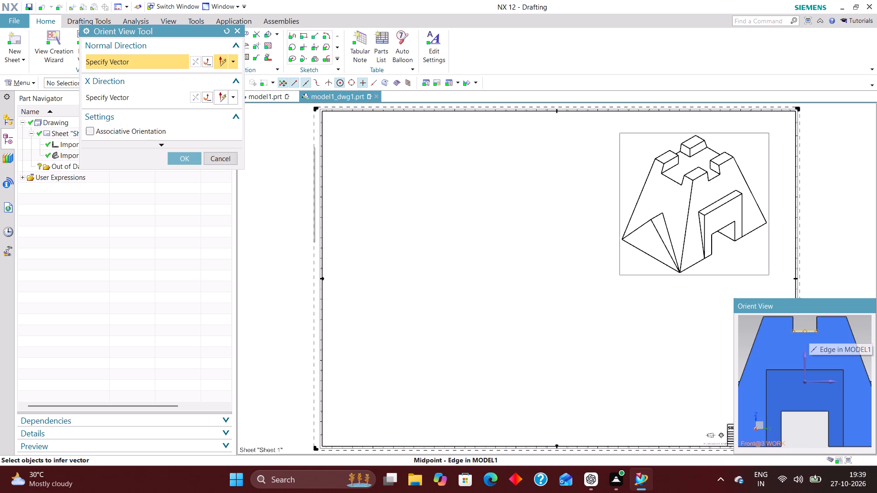
pyautogui.click(179, 159)
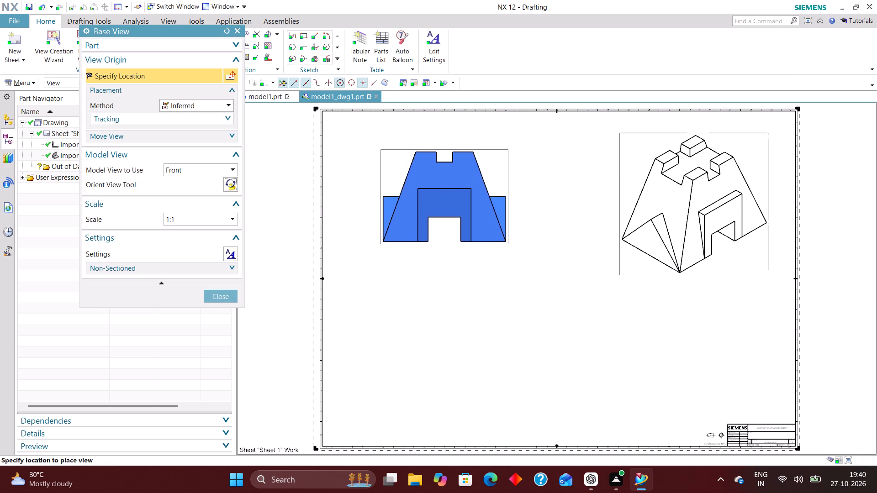
pyautogui.click(460, 190)
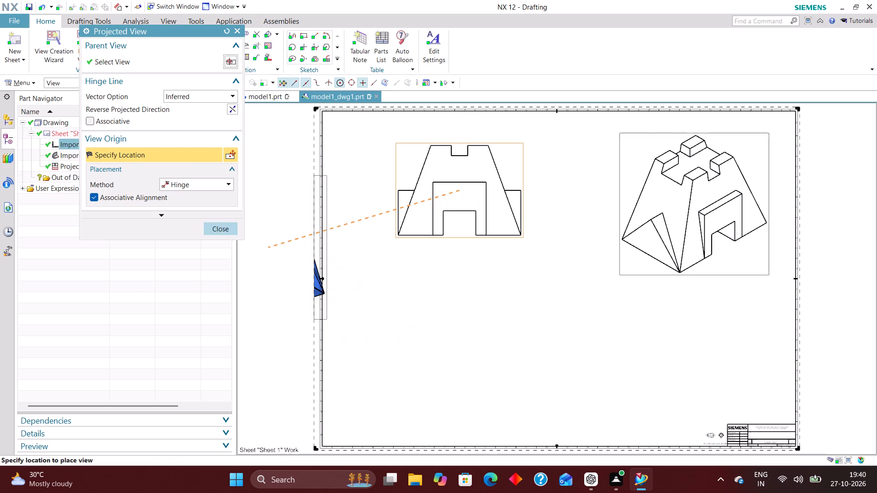
pyautogui.click(220, 227)
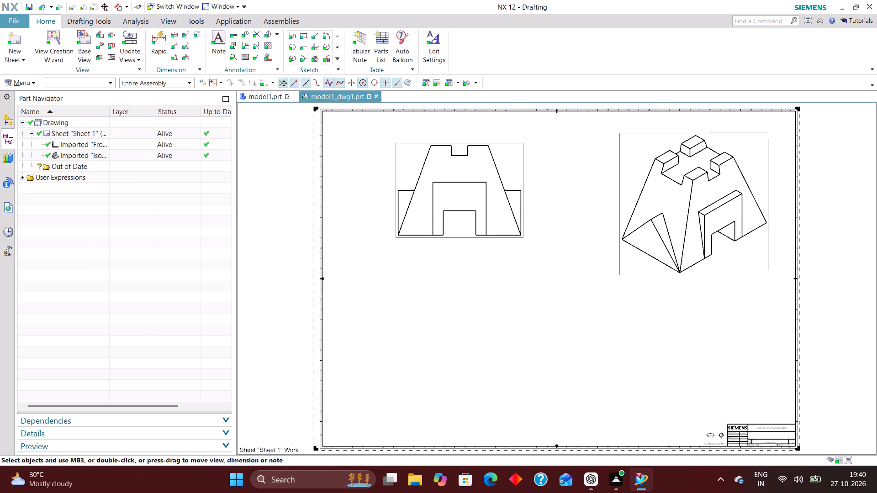
# Place a Top base view at 1:1 scale in the sheet's lower left area, beneath the reoriented front view.
pyautogui.click(84, 41)
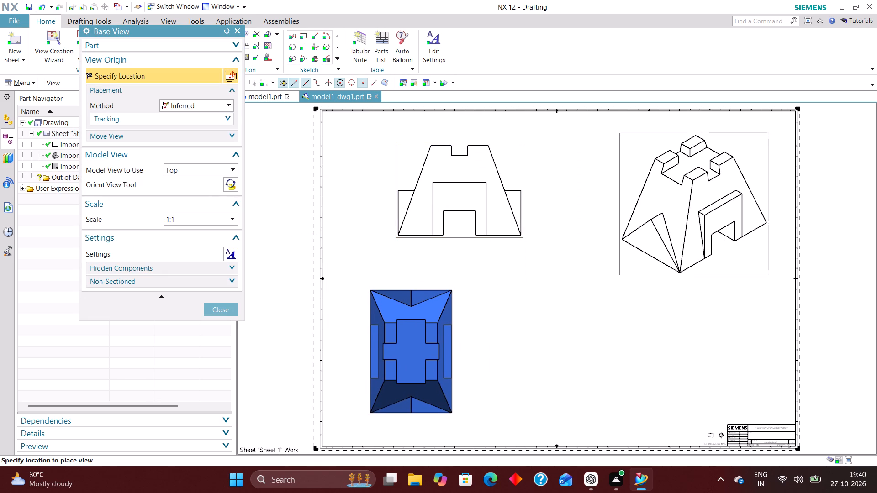
pyautogui.click(416, 346)
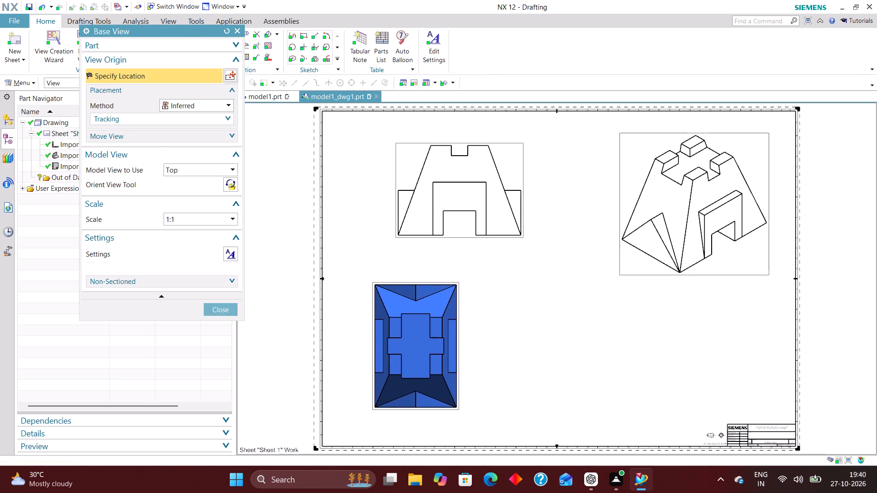
pyautogui.click(230, 231)
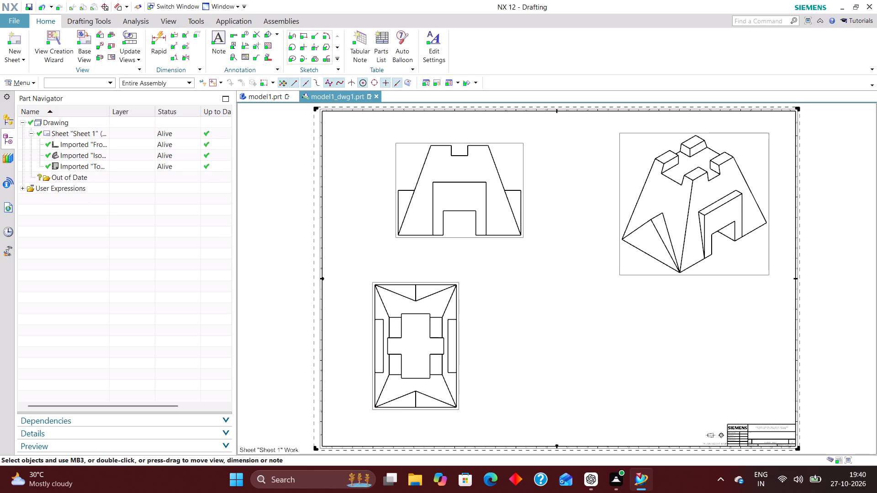
# Place a Back base view at 1:1 scale beside the top view in the lower middle of the sheet.
pyautogui.click(81, 36)
pyautogui.click(221, 173)
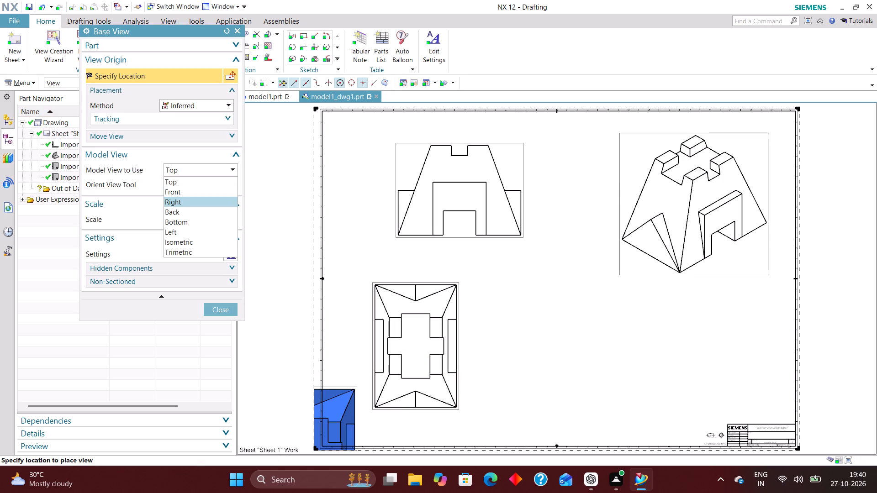
pyautogui.click(201, 208)
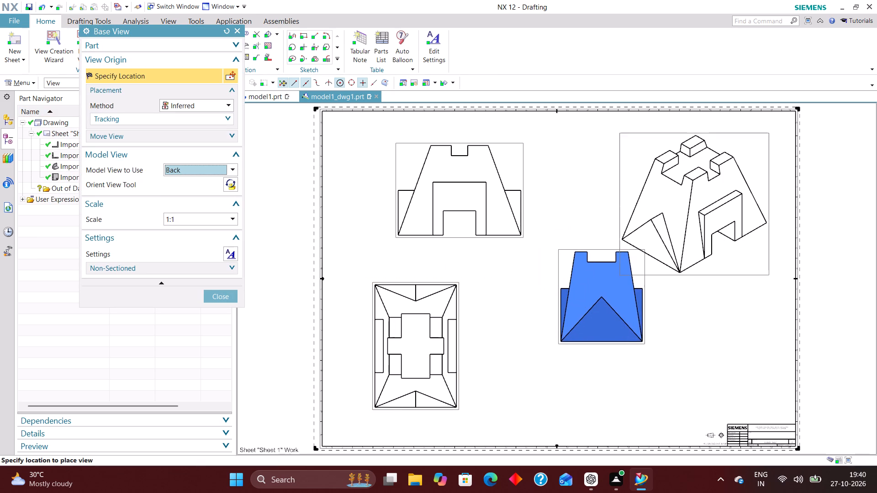
pyautogui.click(580, 355)
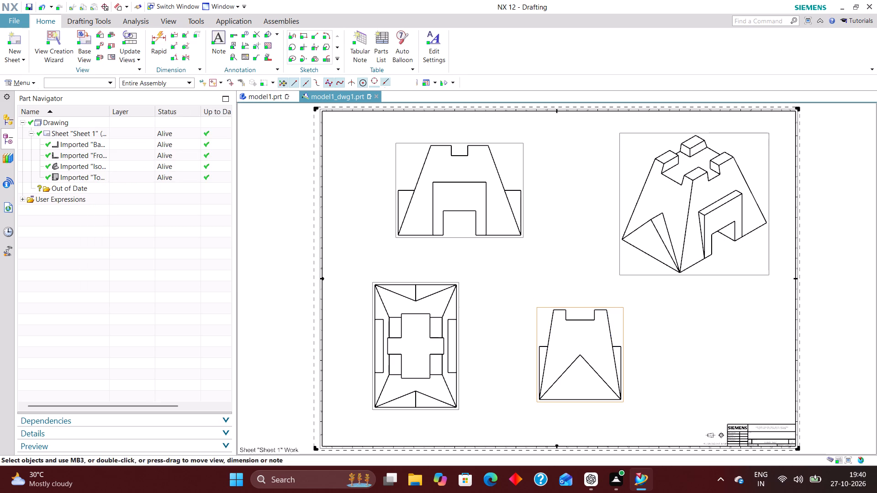
pyautogui.click(227, 232)
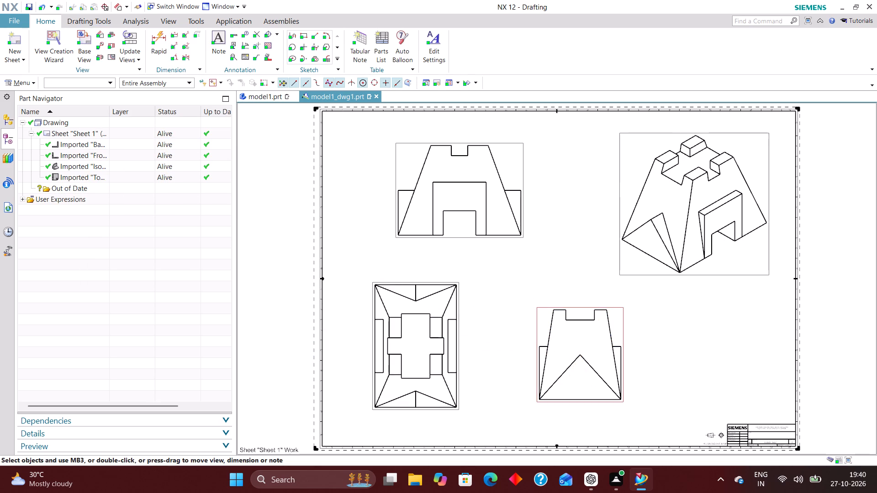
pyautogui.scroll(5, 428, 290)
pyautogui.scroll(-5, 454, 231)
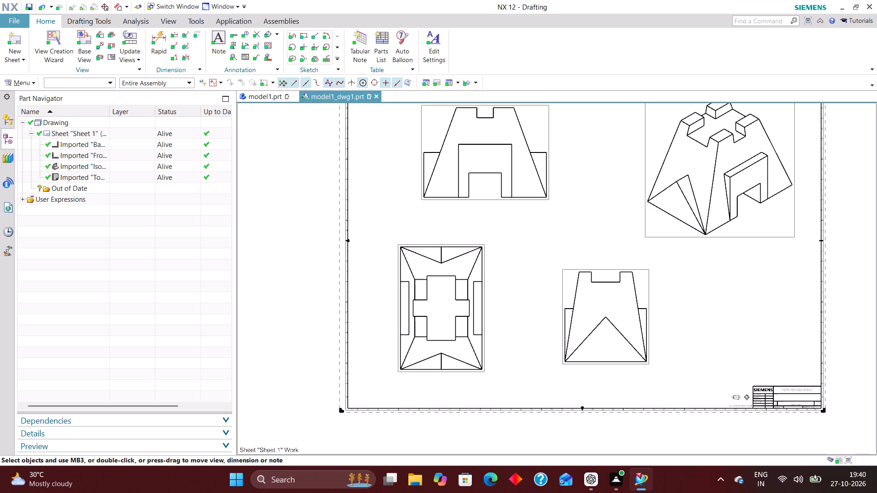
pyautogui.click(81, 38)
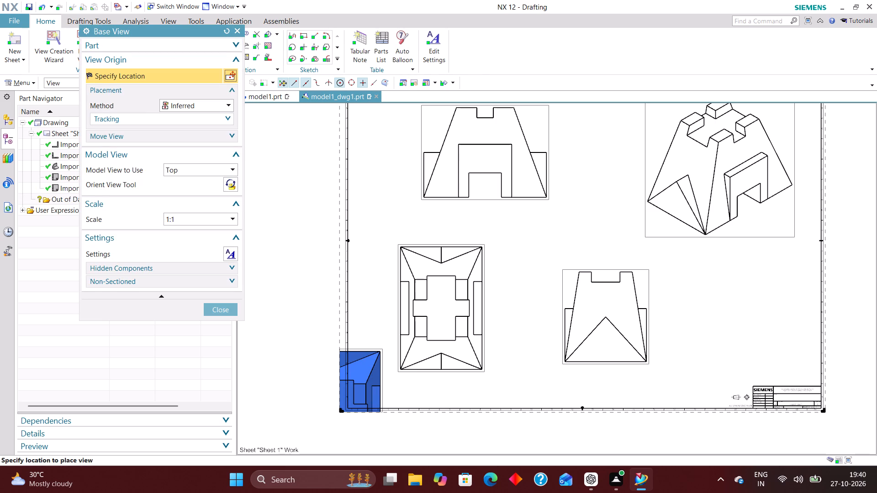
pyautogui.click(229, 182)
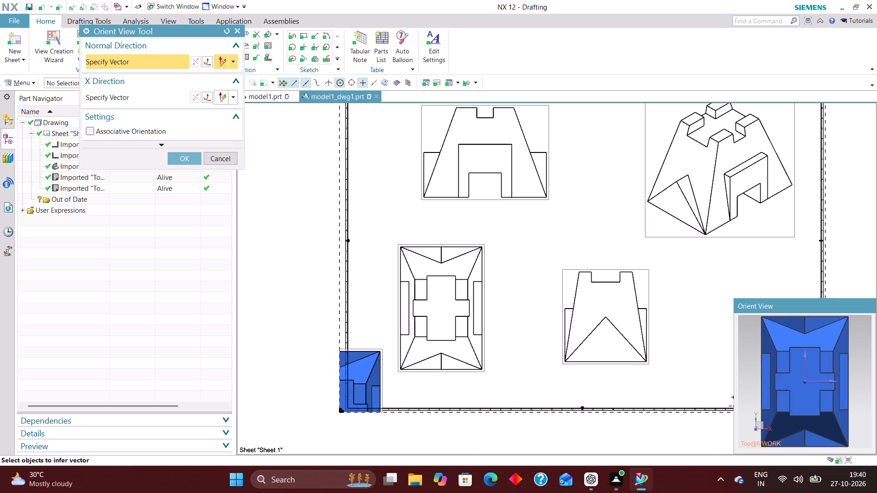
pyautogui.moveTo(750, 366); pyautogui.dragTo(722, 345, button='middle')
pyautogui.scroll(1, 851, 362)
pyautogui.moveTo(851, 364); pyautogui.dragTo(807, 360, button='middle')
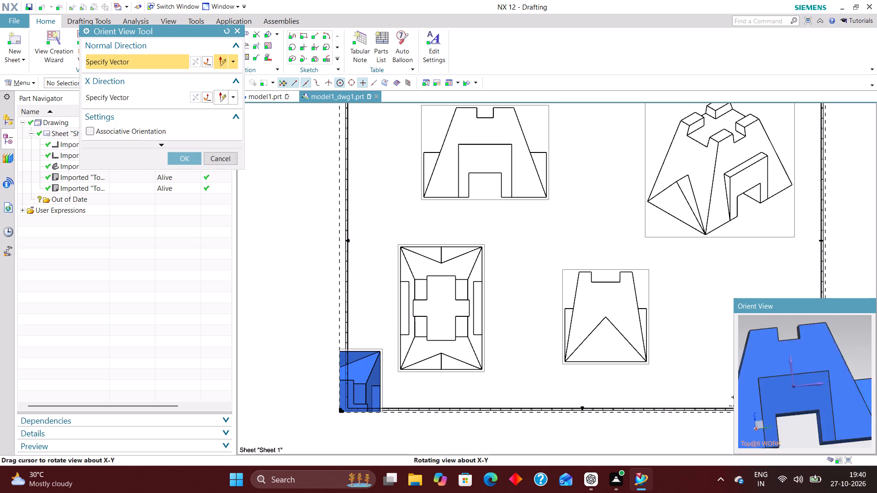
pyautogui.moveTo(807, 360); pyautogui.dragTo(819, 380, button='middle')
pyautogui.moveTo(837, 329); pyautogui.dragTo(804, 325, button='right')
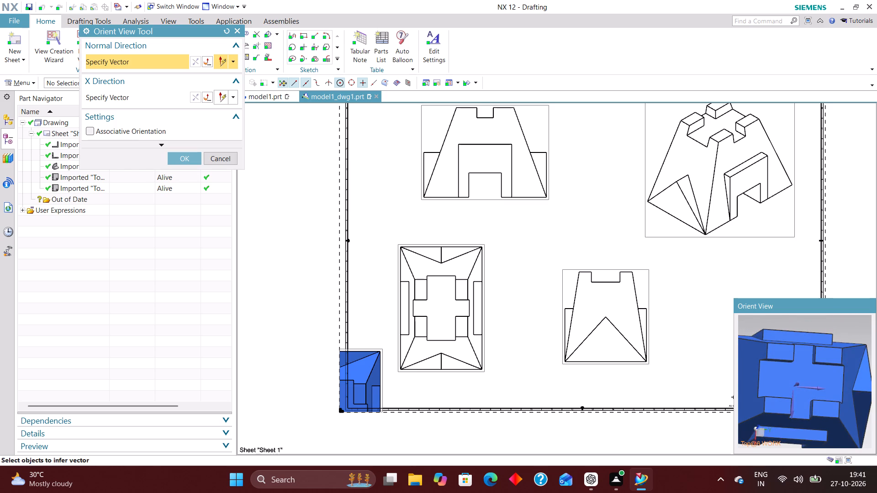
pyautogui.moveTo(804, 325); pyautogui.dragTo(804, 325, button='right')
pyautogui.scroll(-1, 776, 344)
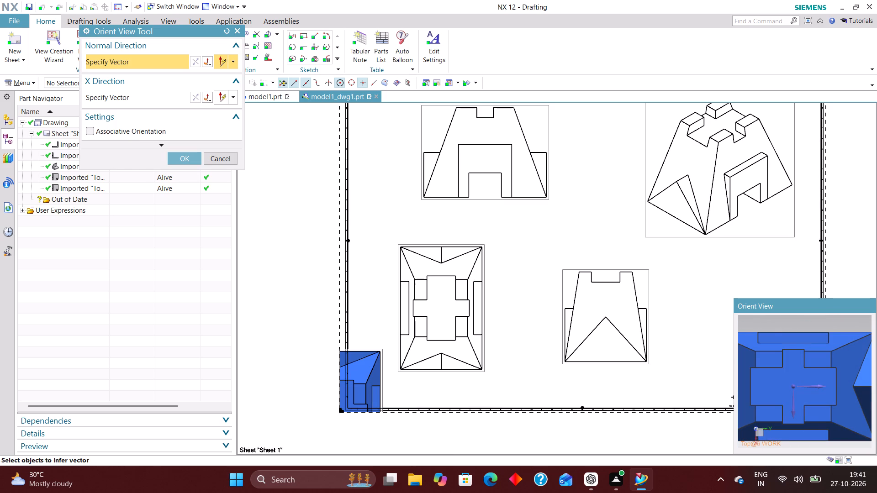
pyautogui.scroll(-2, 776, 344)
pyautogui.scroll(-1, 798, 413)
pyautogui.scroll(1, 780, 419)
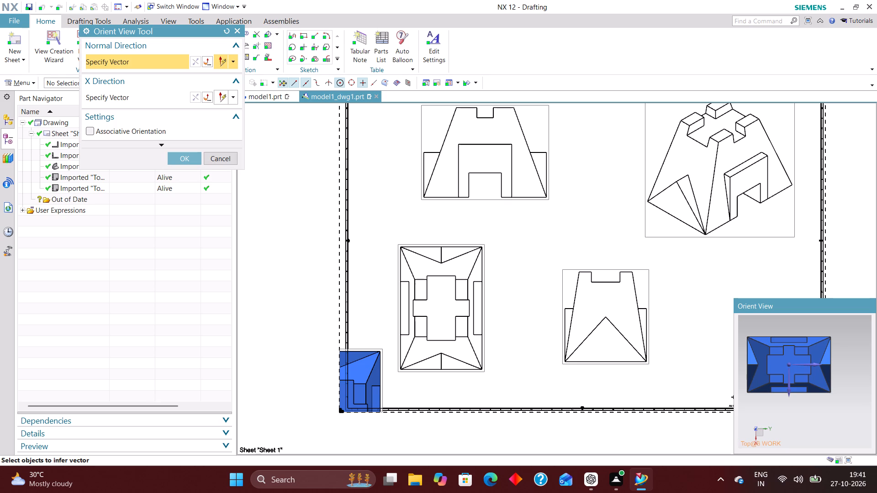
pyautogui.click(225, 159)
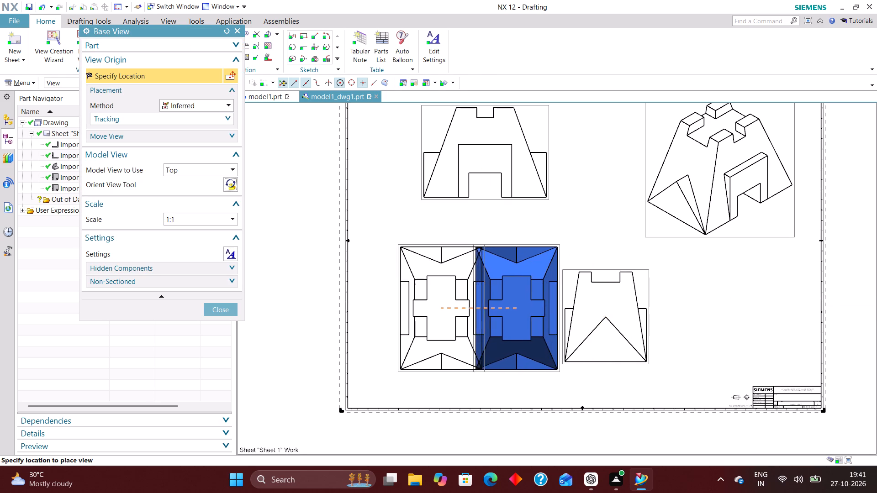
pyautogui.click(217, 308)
# Delete the existing upright top view beneath the front view from the sheet.
pyautogui.moveTo(464, 241); pyautogui.dragTo(425, 234, button='right')
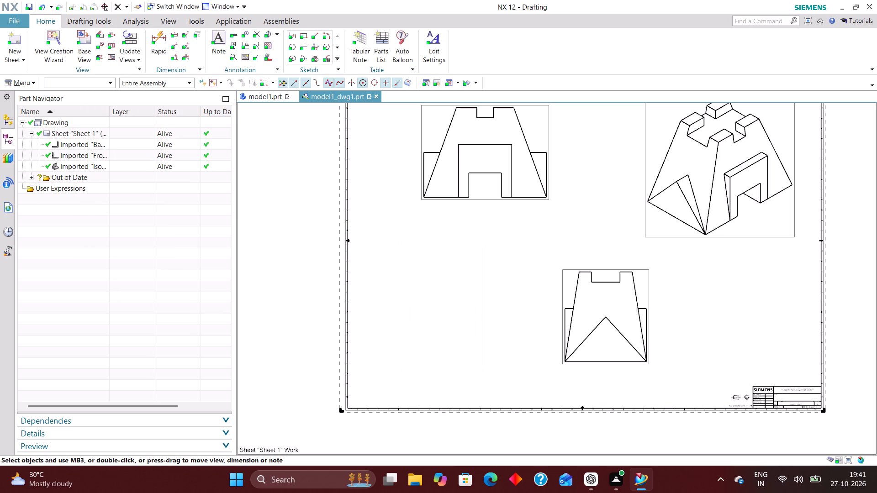
# Place a 1:1 Top base view beneath the front view, reoriented so the block's long side runs horizontally.
pyautogui.click(78, 35)
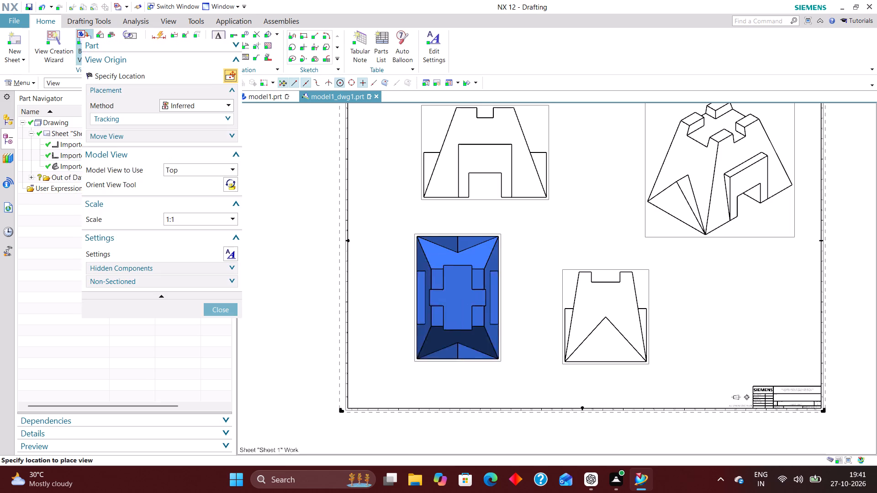
pyautogui.click(227, 181)
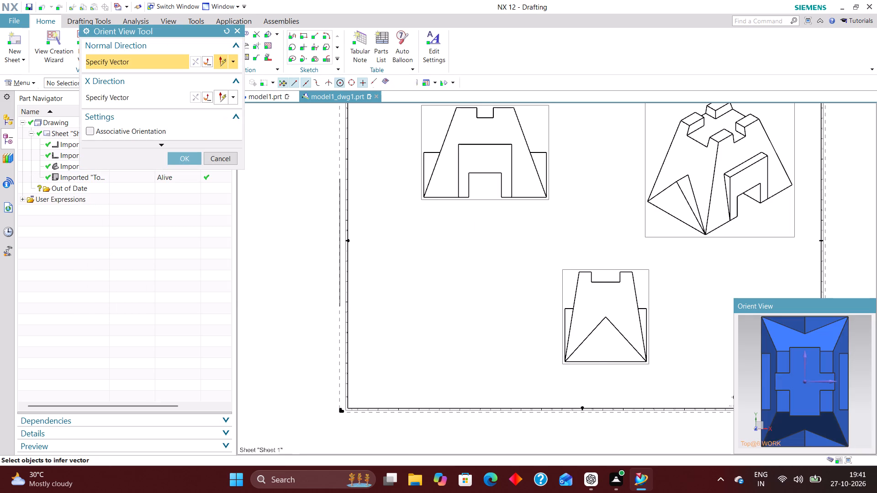
pyautogui.moveTo(858, 396); pyautogui.dragTo(822, 377, button='middle')
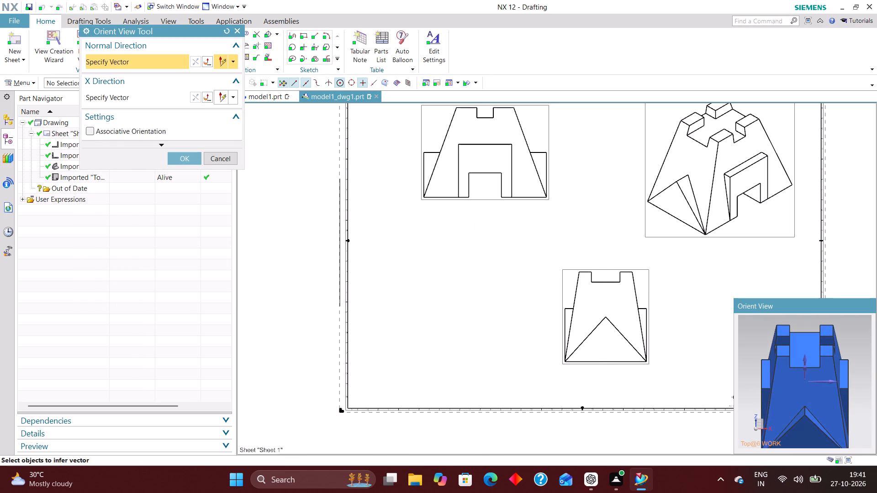
pyautogui.moveTo(864, 404); pyautogui.dragTo(825, 420, button='middle')
pyautogui.scroll(1, 825, 419)
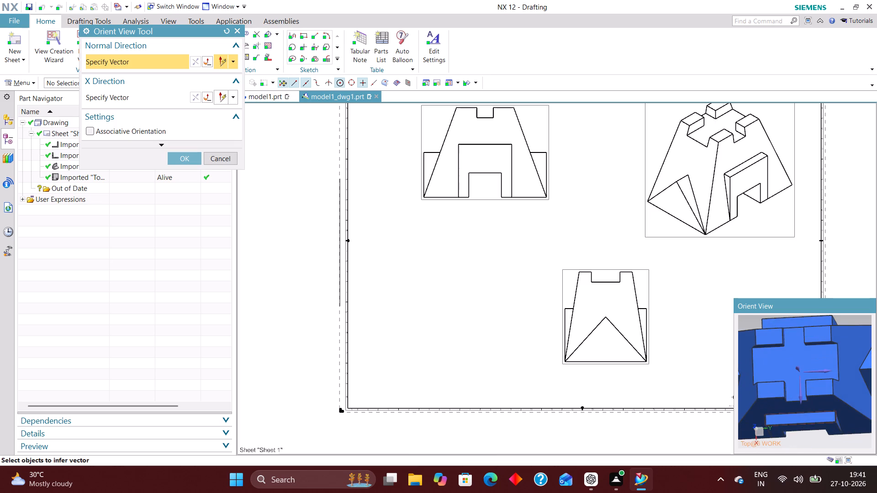
pyautogui.moveTo(855, 437); pyautogui.dragTo(829, 441, button='right')
pyautogui.click(180, 158)
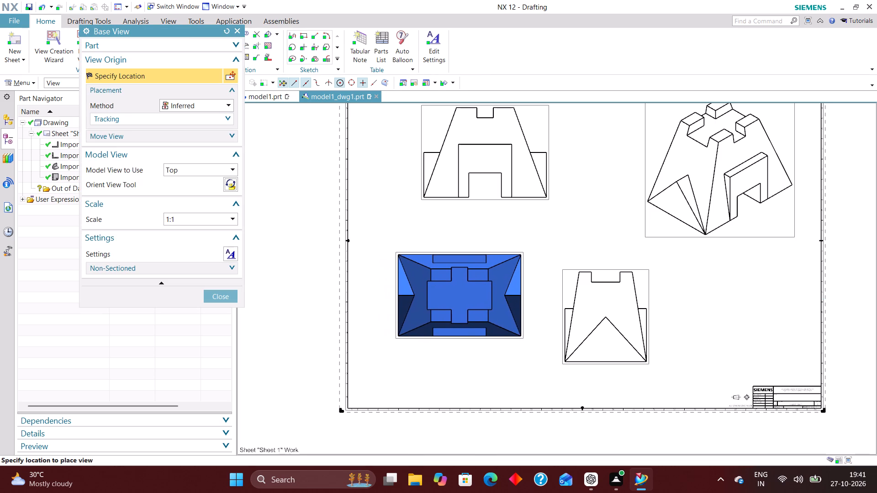
pyautogui.click(458, 289)
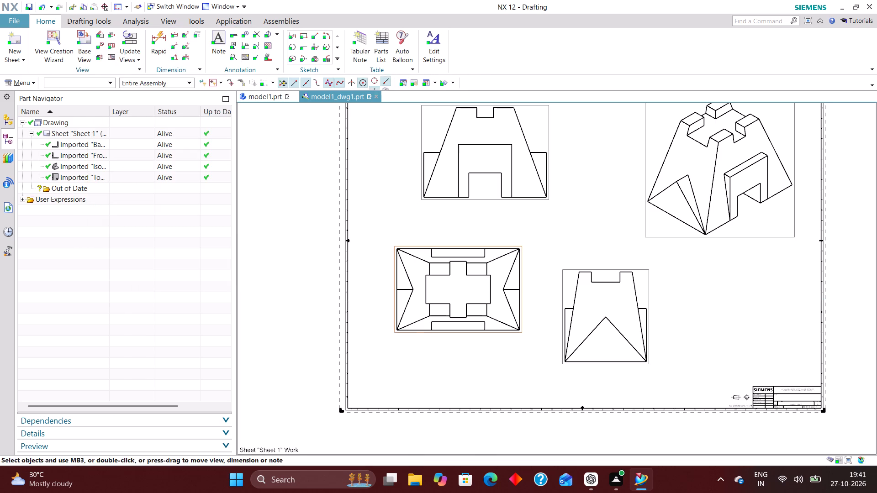
pyautogui.click(227, 228)
# Move the top view farther below the front view and align the back view horizontally with the top view's centre.
pyautogui.scroll(-3, 428, 300)
pyautogui.scroll(4, 445, 319)
pyautogui.scroll(-3, 577, 325)
pyautogui.scroll(2, 604, 291)
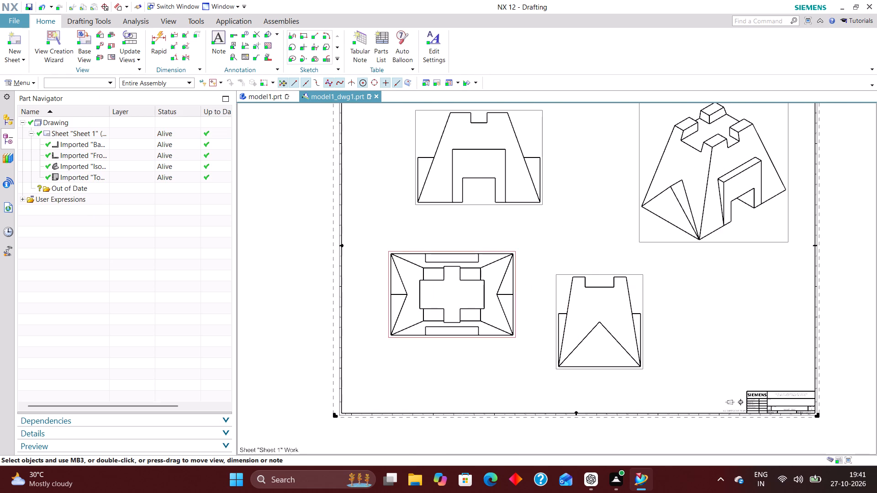
pyautogui.moveTo(495, 340); pyautogui.dragTo(496, 361)
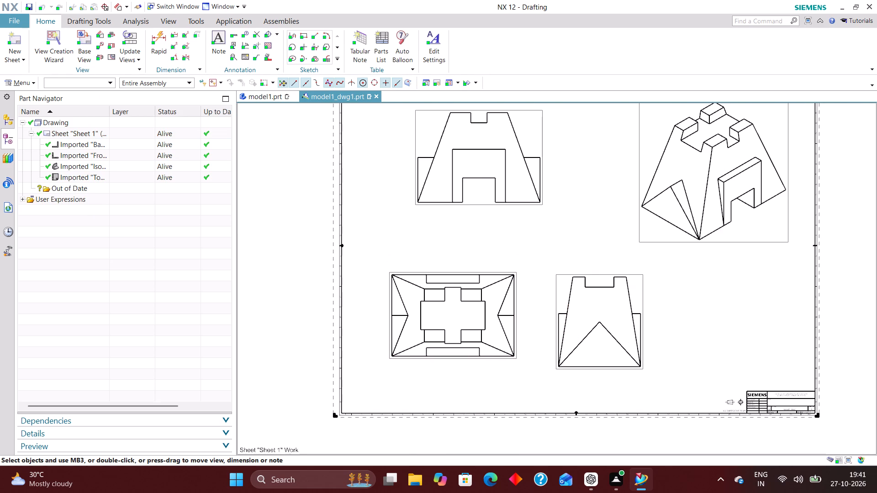
pyautogui.moveTo(604, 272); pyautogui.dragTo(620, 264)
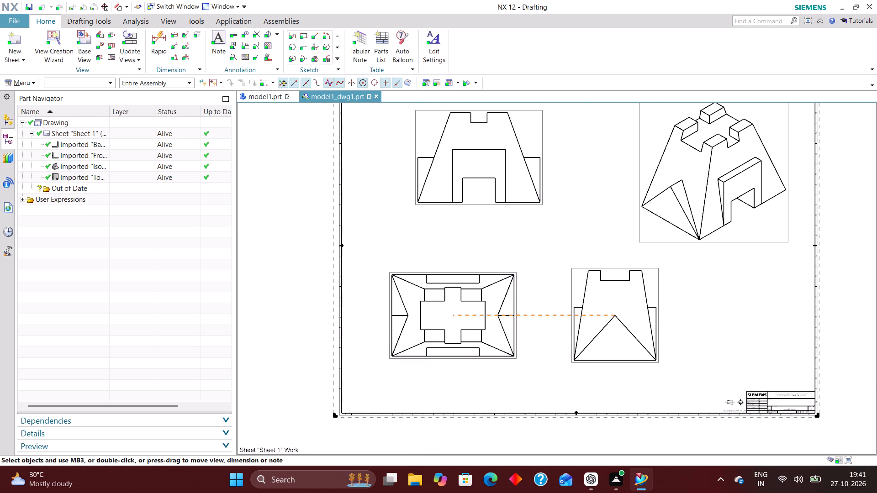
pyautogui.scroll(-2, 534, 300)
pyautogui.scroll(3, 524, 278)
pyautogui.moveTo(585, 197); pyautogui.dragTo(576, 212, button='right')
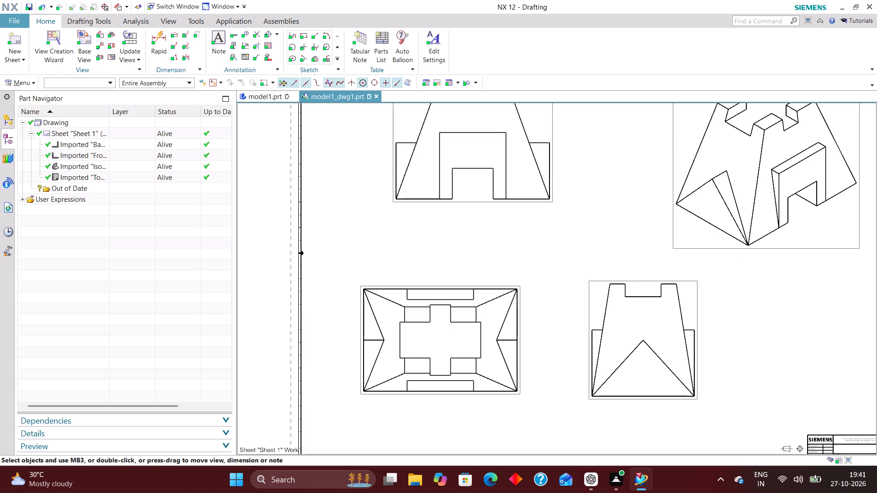
pyautogui.moveTo(576, 212); pyautogui.dragTo(548, 260, button='right')
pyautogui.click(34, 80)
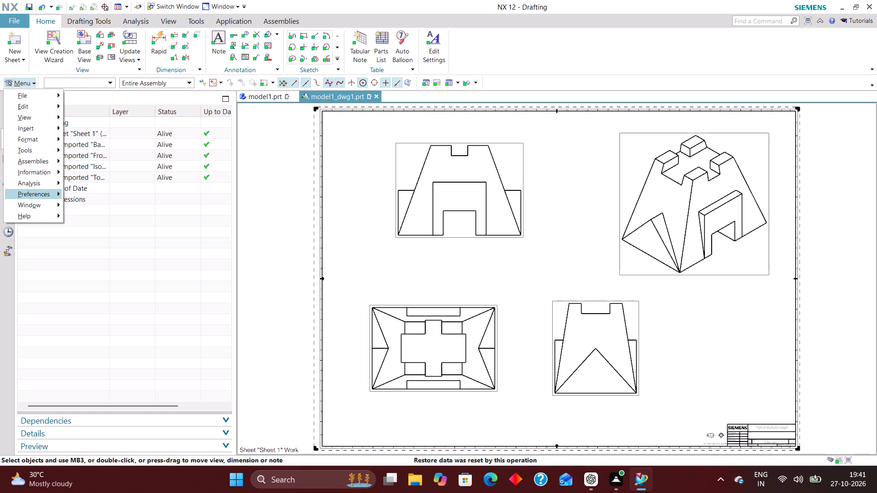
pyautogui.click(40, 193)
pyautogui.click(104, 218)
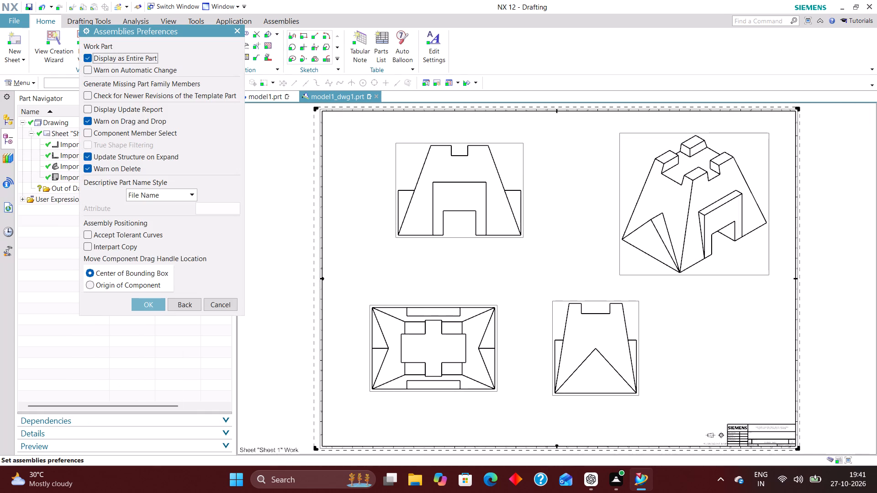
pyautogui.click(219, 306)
# Change the decimal delimiter for dimension text to Period in the Drafting Preferences.
pyautogui.click(34, 78)
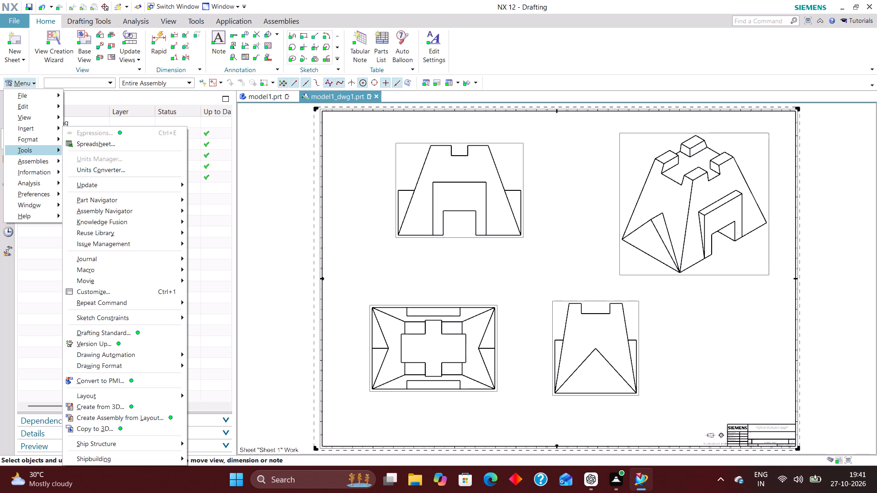
pyautogui.click(42, 192)
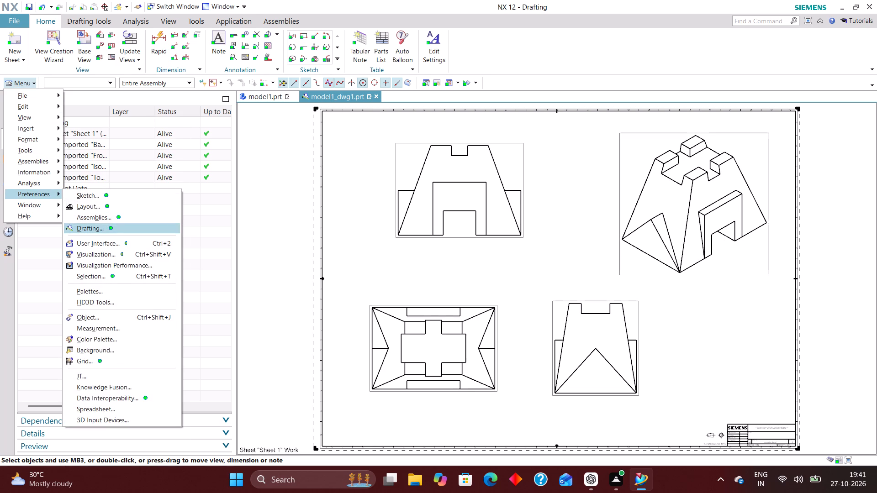
pyautogui.click(103, 229)
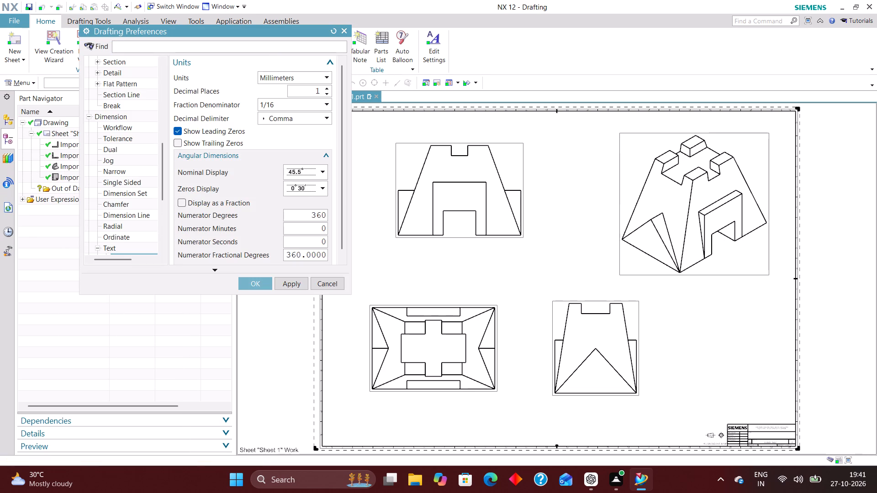
pyautogui.scroll(-6, 115, 147)
pyautogui.scroll(5, 114, 157)
pyautogui.click(301, 117)
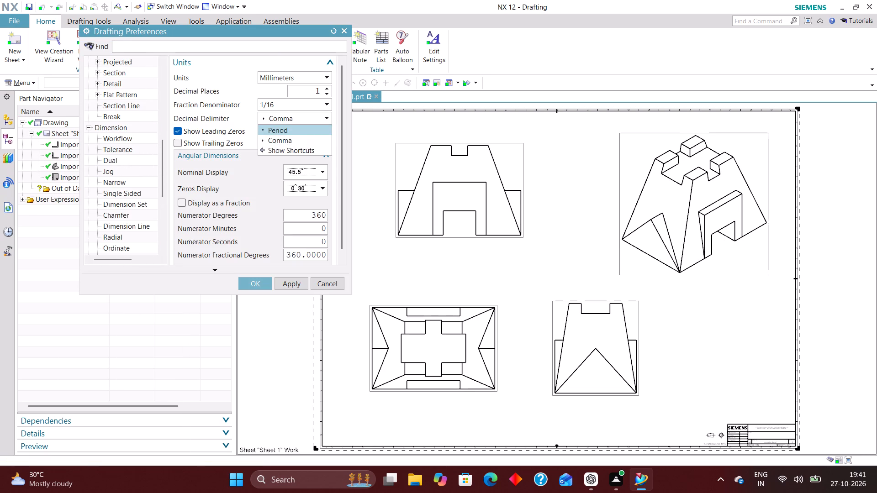
pyautogui.click(298, 130)
# Set the arrowhead type to Open Arrow for the entire dimension in the Drafting Preferences.
pyautogui.scroll(8, 122, 158)
pyautogui.click(128, 148)
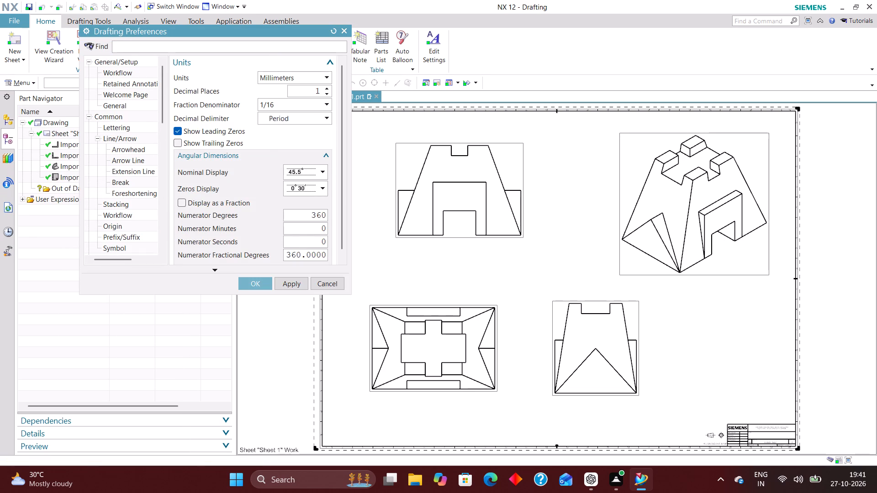
pyautogui.click(263, 151)
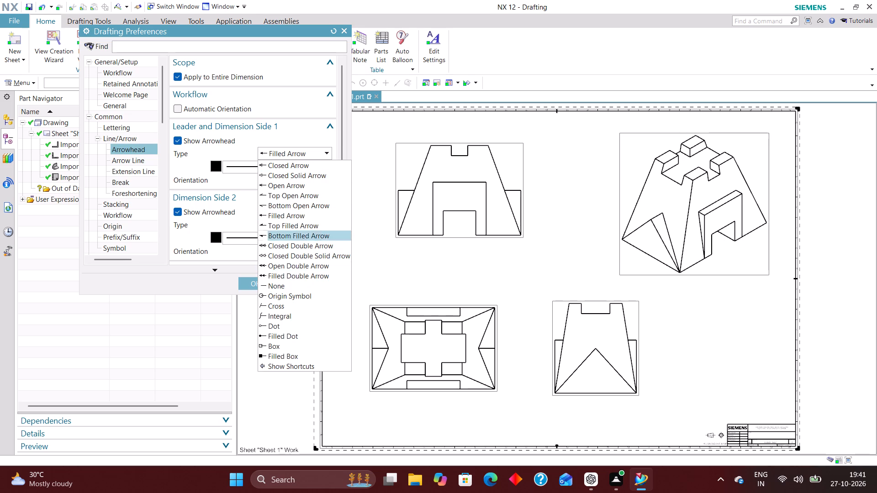
pyautogui.click(295, 183)
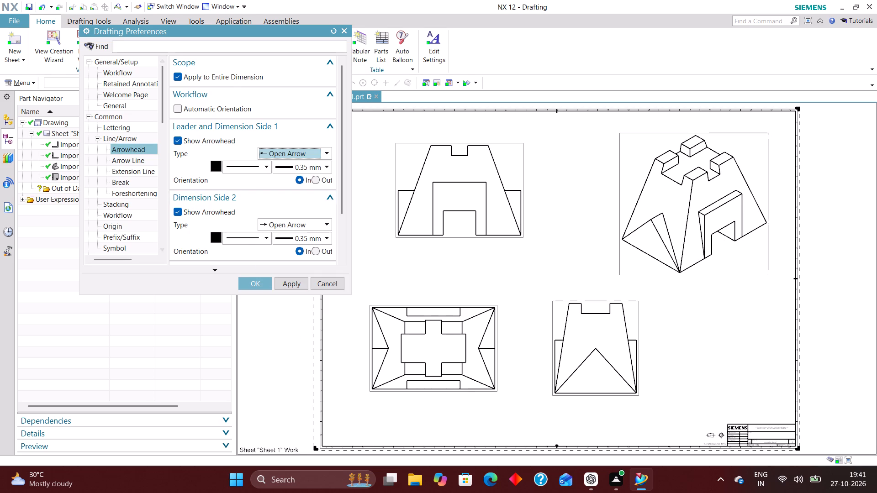
# Set the extension line gap to 2 for both dimension sides and accept the drafting preferences.
pyautogui.click(131, 172)
pyautogui.moveTo(300, 195); pyautogui.dragTo(315, 195)
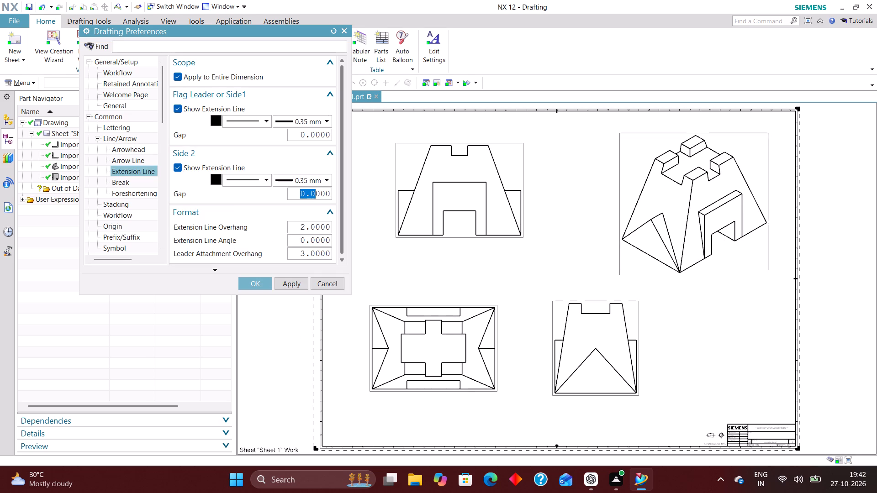
pyautogui.moveTo(296, 195); pyautogui.dragTo(353, 200)
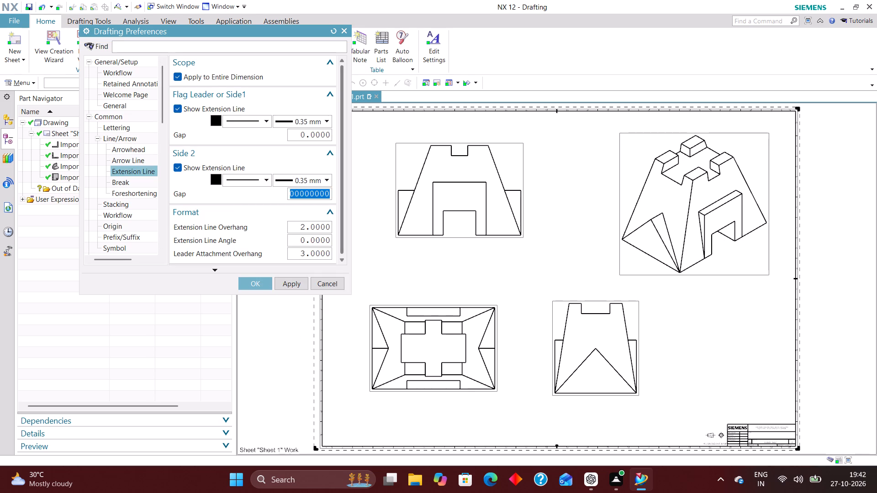
pyautogui.press('2')
pyautogui.press('Return')
pyautogui.scroll(-7, 134, 201)
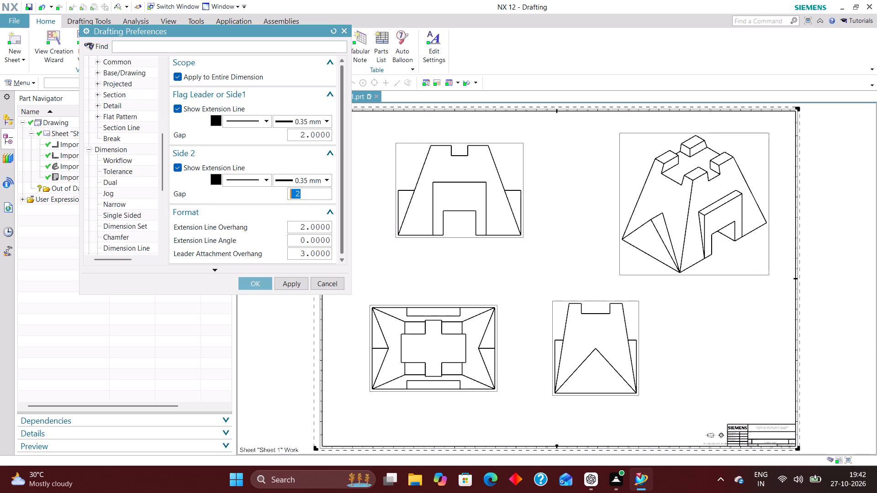
pyautogui.scroll(-5, 134, 199)
pyautogui.click(259, 281)
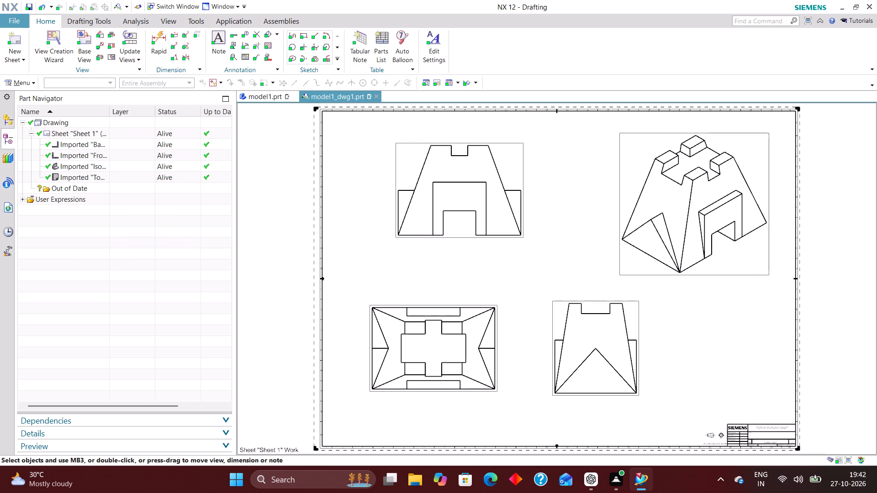
# Add a rapid dimension for the overall base width of the front view, placed below its bottom edge.
pyautogui.click(157, 35)
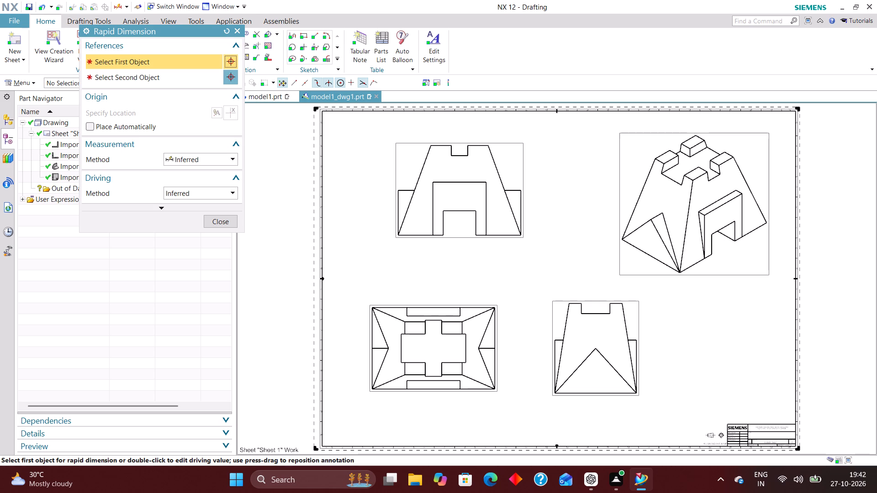
pyautogui.scroll(3, 406, 230)
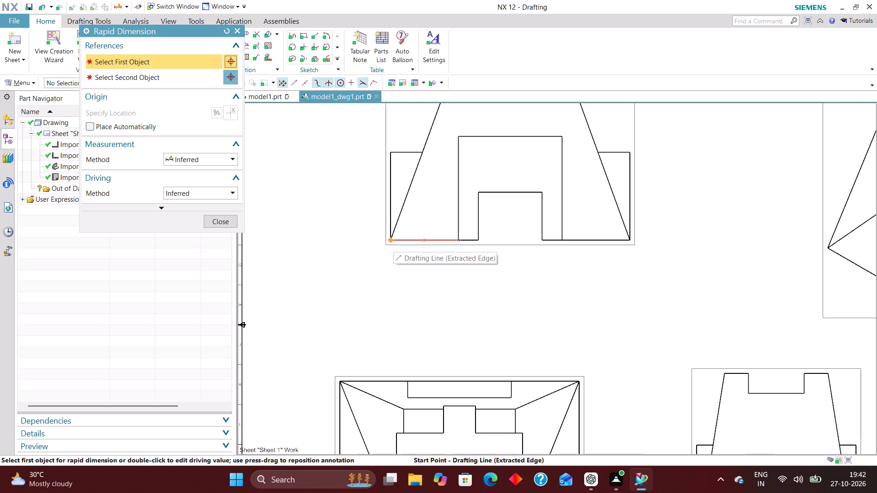
pyautogui.click(392, 240)
pyautogui.click(630, 240)
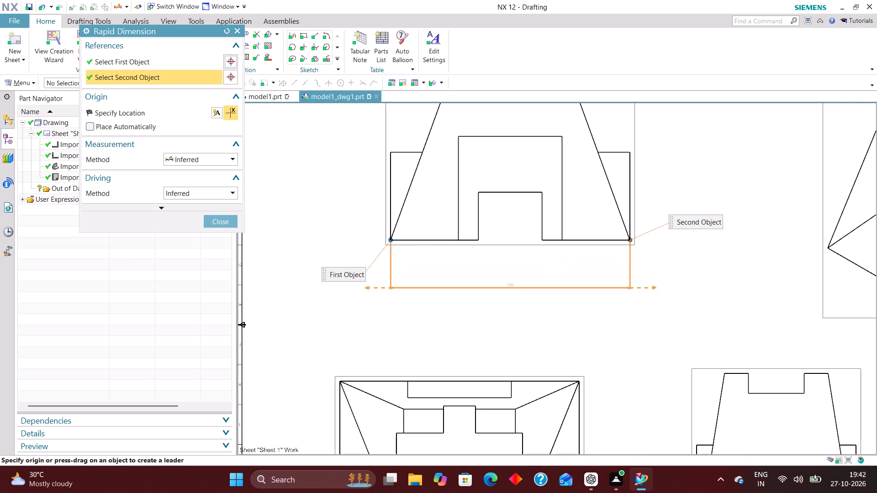
pyautogui.click(504, 287)
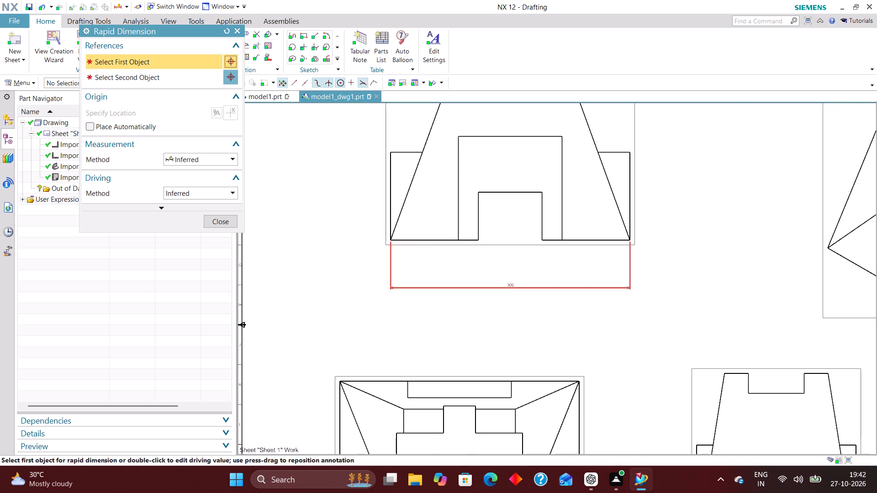
# Add a rapid dimension for the overall height of the front view, placed outside its left side.
pyautogui.scroll(5, 512, 290)
pyautogui.scroll(-6, 502, 246)
pyautogui.scroll(2, 508, 284)
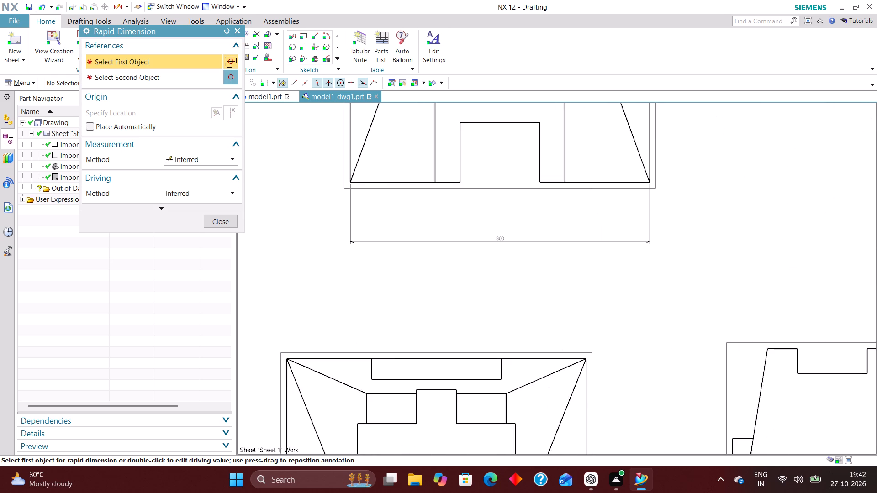
pyautogui.scroll(-5, 481, 275)
pyautogui.scroll(2, 435, 232)
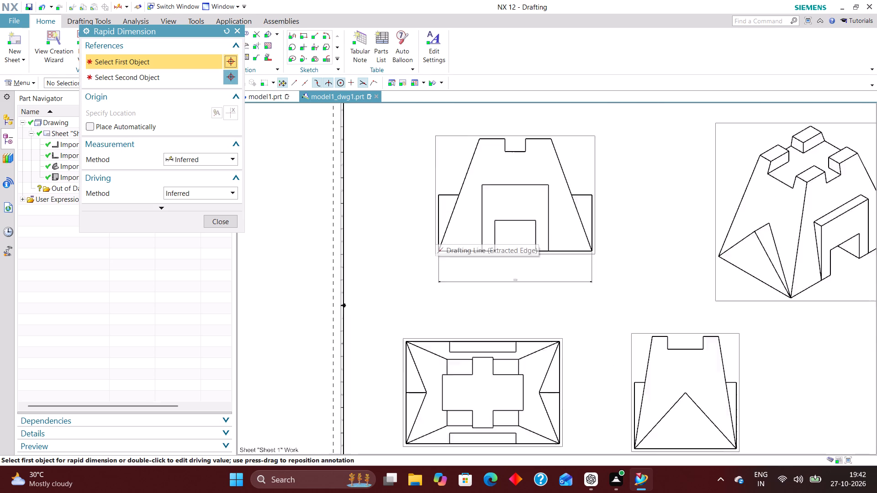
pyautogui.scroll(2, 437, 235)
pyautogui.click(439, 258)
pyautogui.scroll(-4, 465, 309)
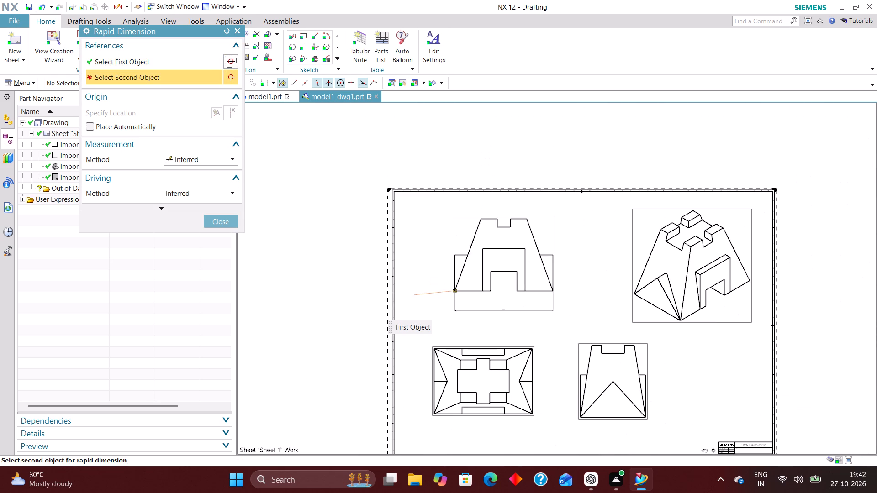
pyautogui.click(481, 219)
pyautogui.click(417, 253)
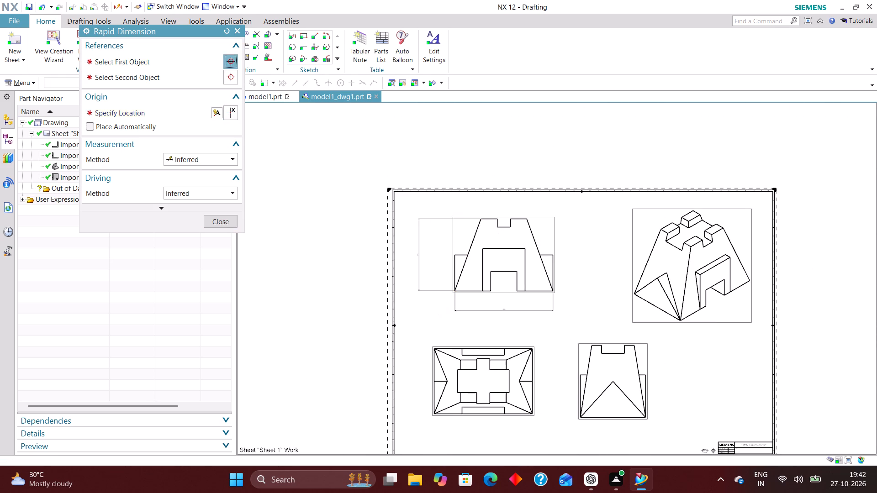
# Add a rapid dimension for the full top width of the front view, placed above its top edge.
pyautogui.scroll(6, 416, 265)
pyautogui.scroll(-4, 383, 225)
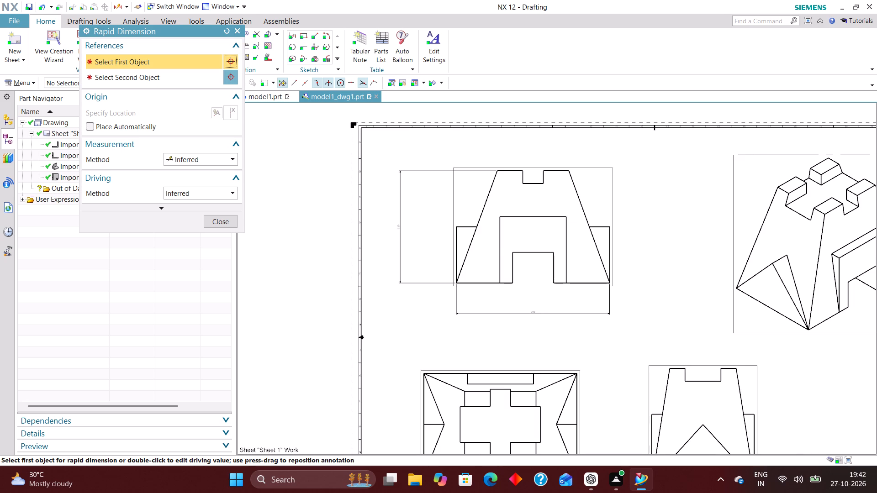
pyautogui.scroll(-3, 461, 234)
pyautogui.scroll(5, 481, 195)
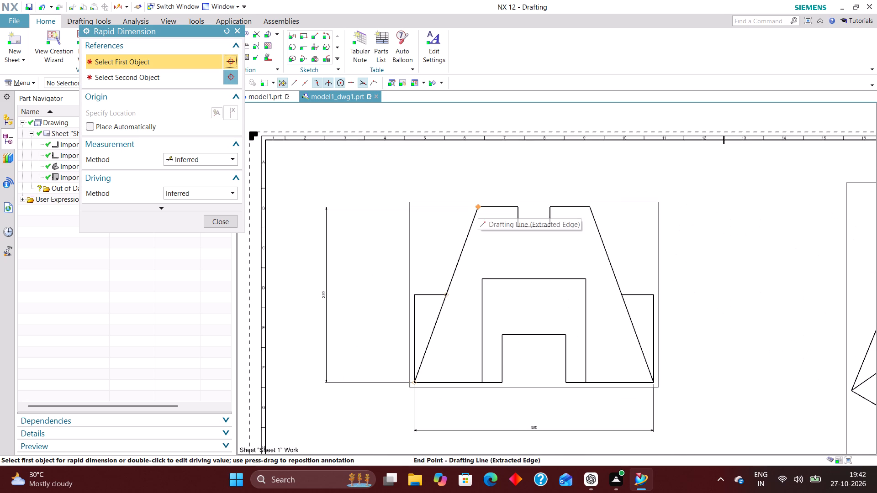
pyautogui.click(478, 206)
pyautogui.click(592, 205)
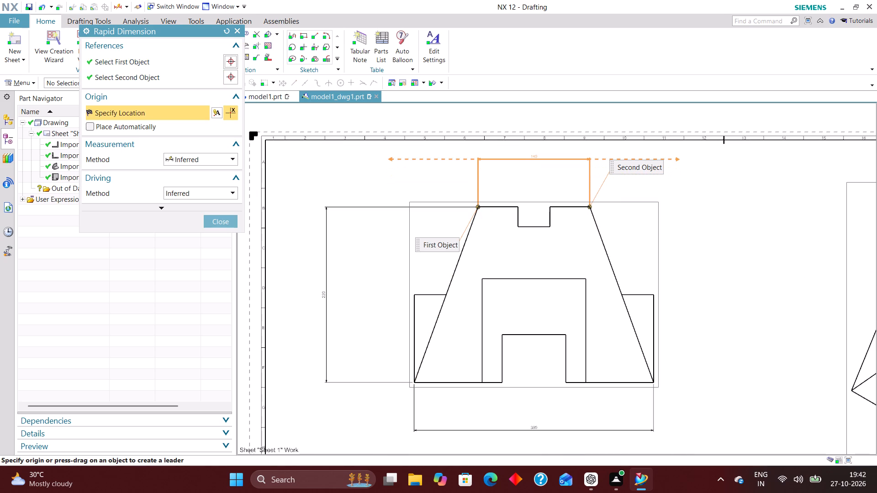
pyautogui.click(532, 167)
# Dimension the top edge segment left of the notch in the front view, placed beneath the full top width dimension.
pyautogui.scroll(4, 524, 208)
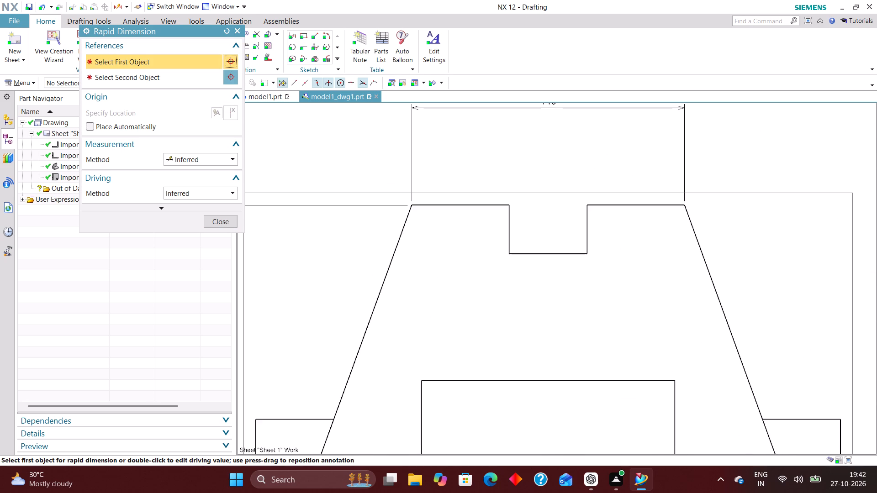
pyautogui.scroll(-3, 521, 219)
pyautogui.scroll(3, 517, 219)
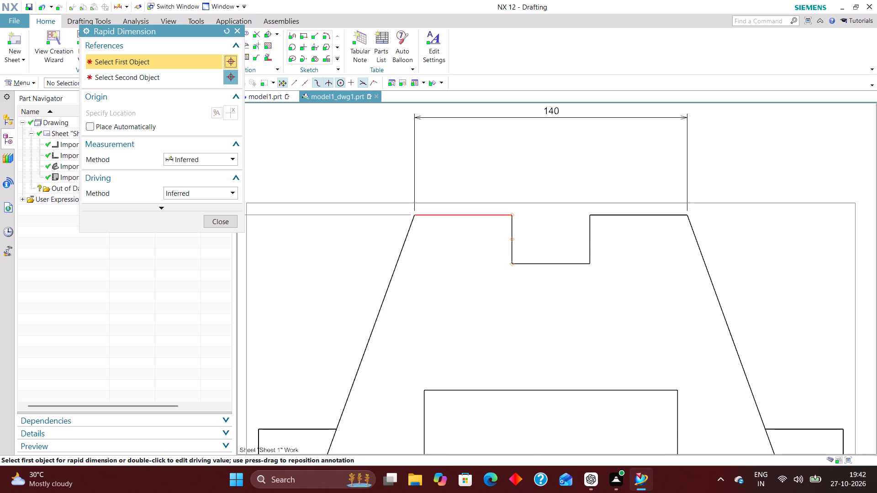
pyautogui.click(416, 214)
pyautogui.click(511, 214)
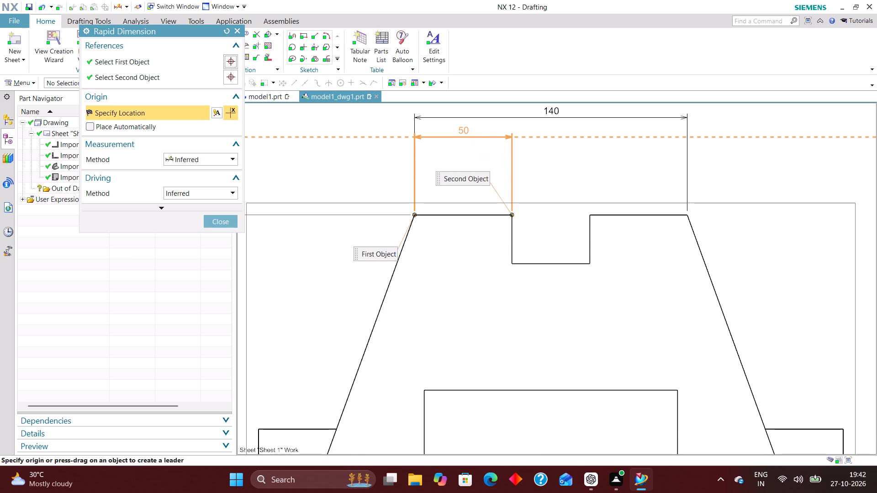
pyautogui.click(468, 148)
# Dimension the width of the top notch in the front view, placed below the notch floor, and end Rapid Dimension.
pyautogui.scroll(-2, 569, 200)
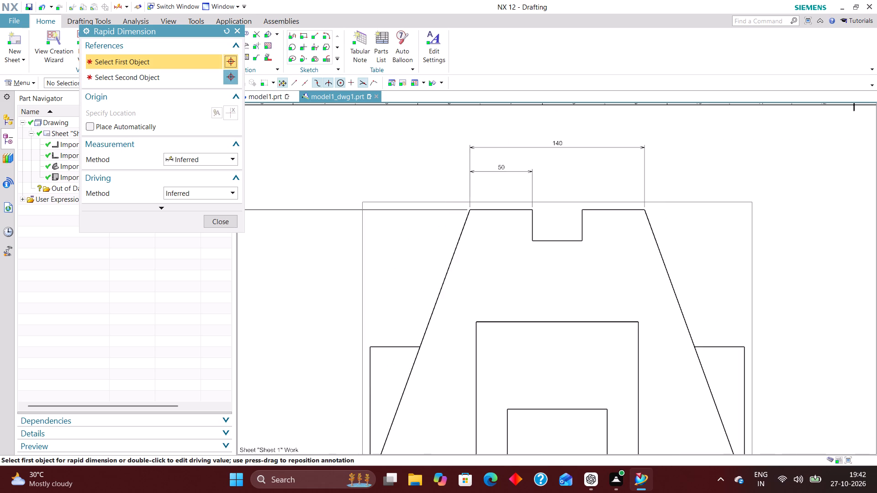
pyautogui.scroll(3, 586, 210)
pyautogui.click(481, 269)
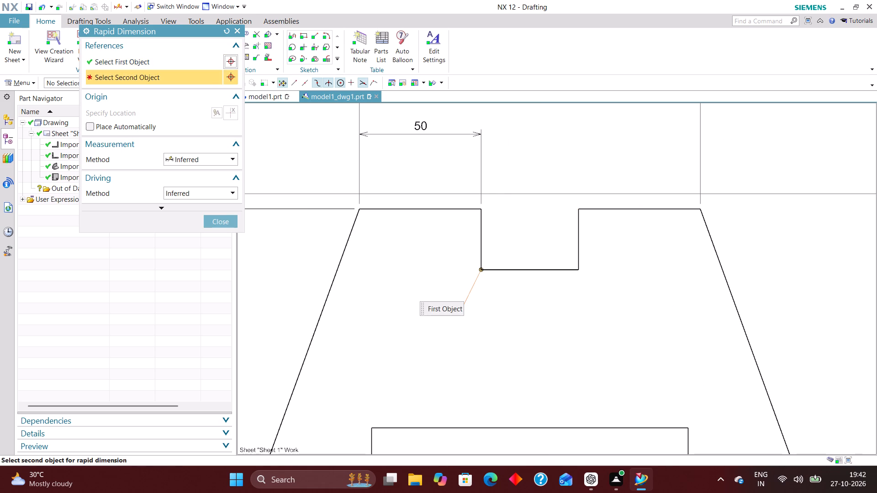
pyautogui.click(578, 269)
pyautogui.click(532, 332)
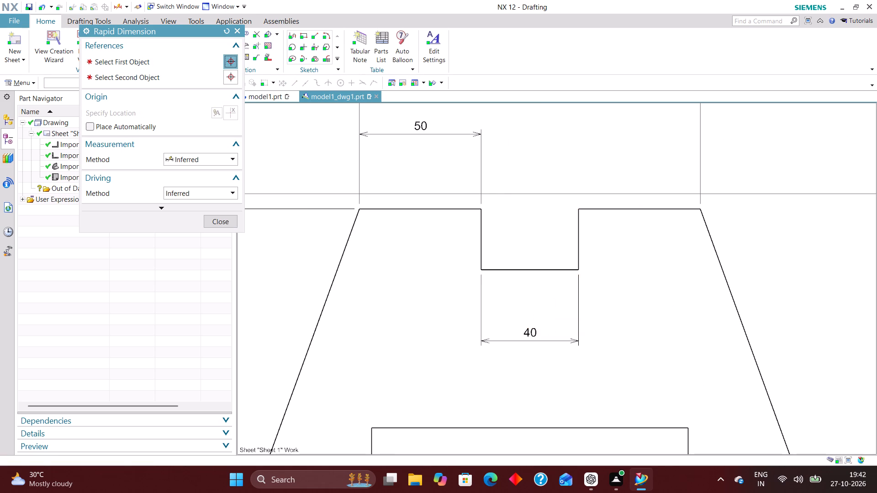
pyautogui.scroll(-4, 477, 223)
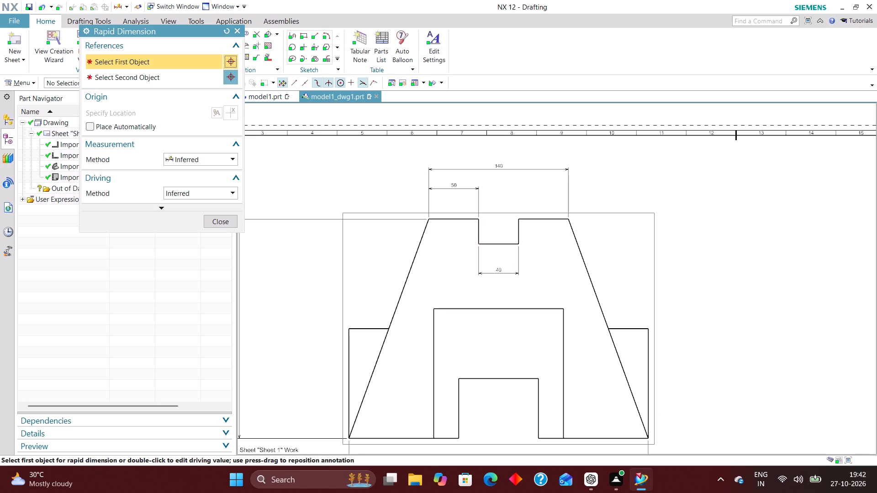
pyautogui.scroll(-6, 441, 178)
pyautogui.scroll(3, 536, 315)
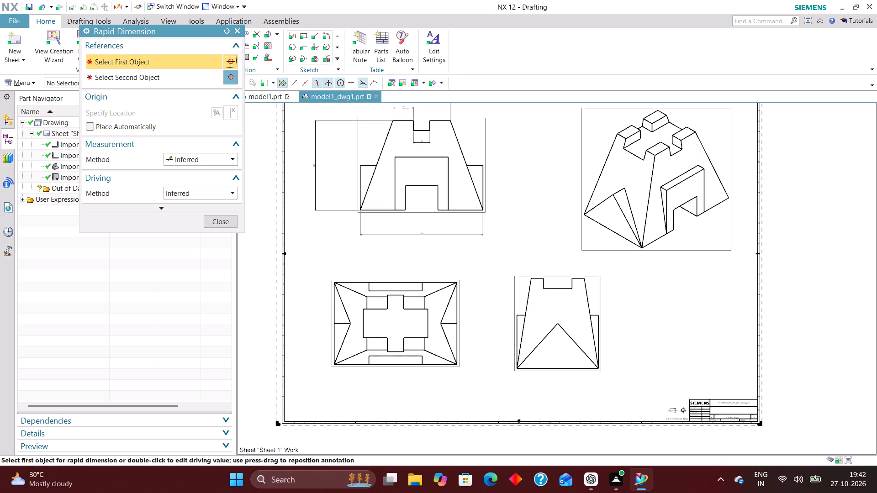
pyautogui.click(234, 220)
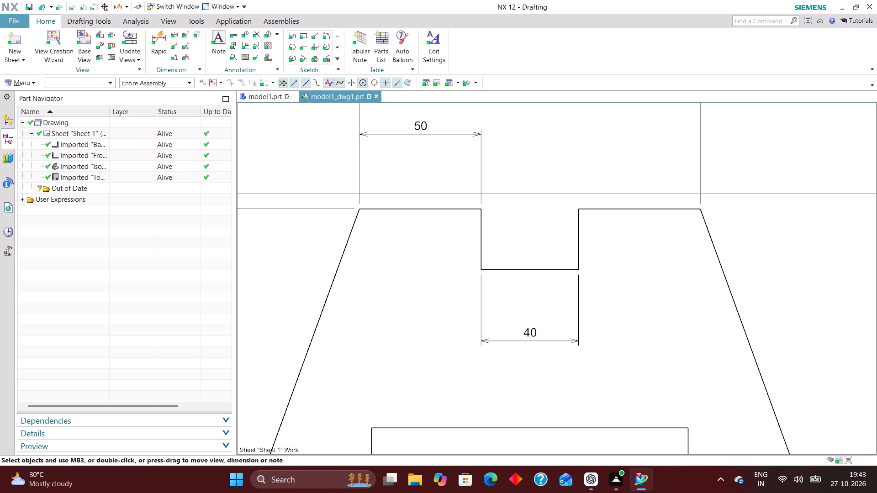
# Switch to model1.prt, open Sketch (3) with rollback to examine its dimensions, and exit the sketch.
pyautogui.scroll(-3, 499, 249)
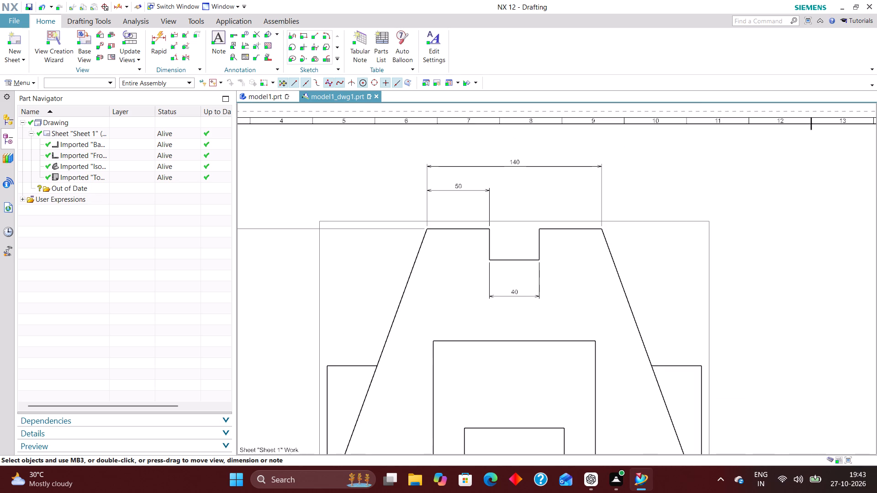
pyautogui.scroll(1, 539, 237)
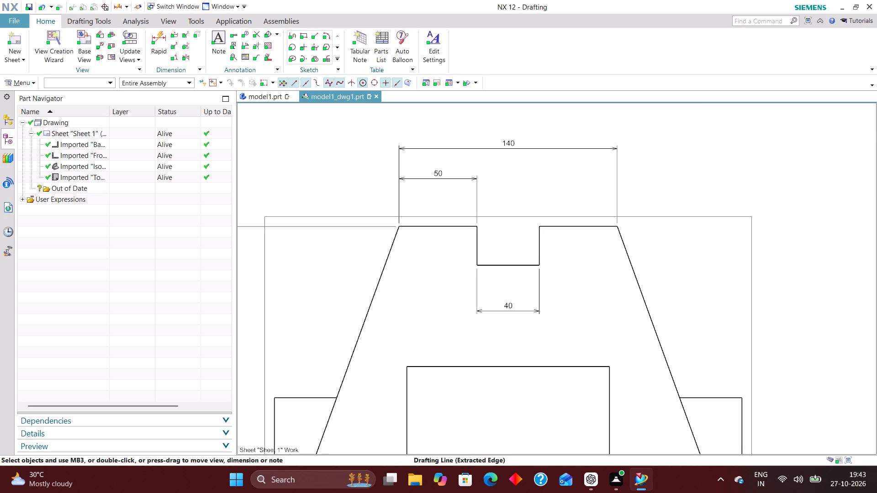
pyautogui.click(272, 96)
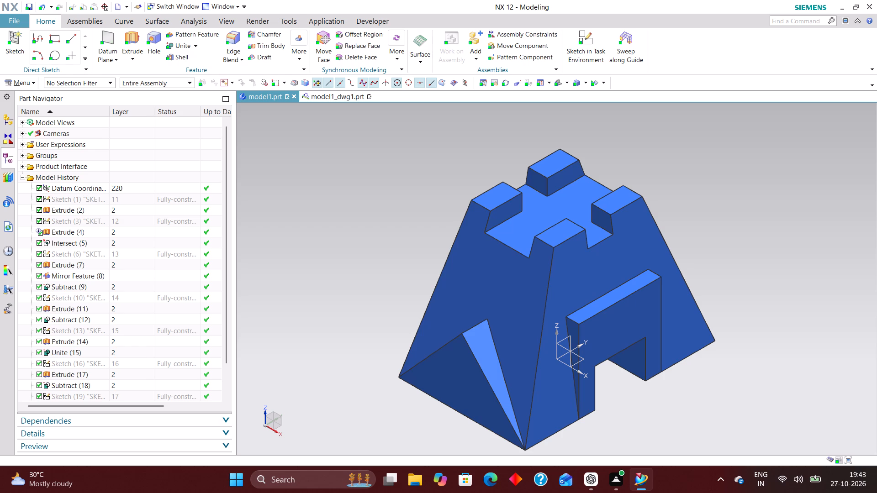
pyautogui.click(132, 218)
pyautogui.rightClick(130, 218)
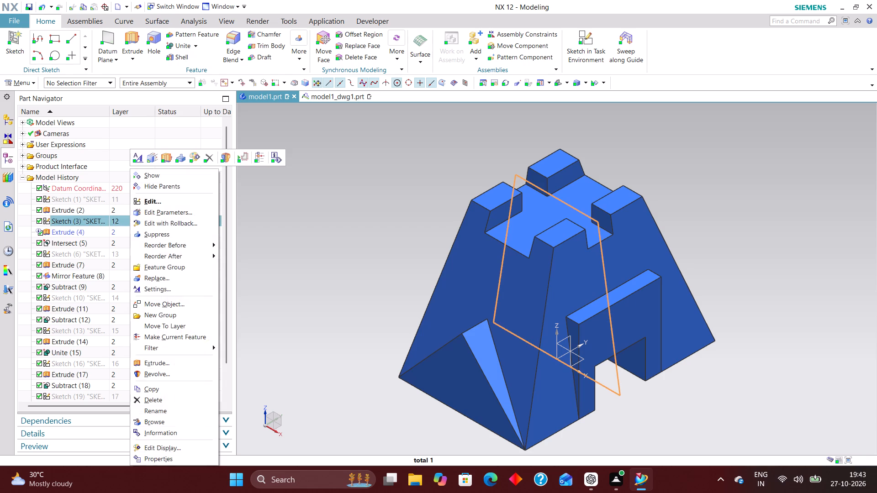
pyautogui.click(174, 222)
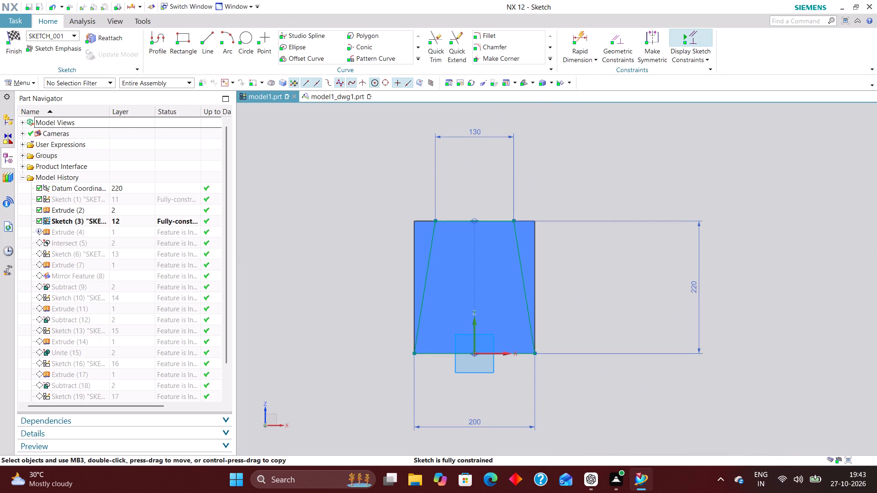
pyautogui.scroll(3, 477, 118)
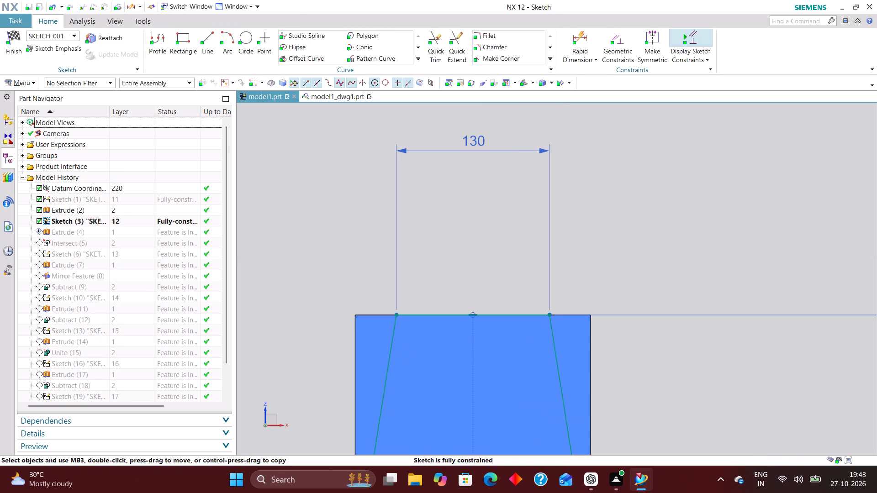
pyautogui.scroll(-3, 468, 232)
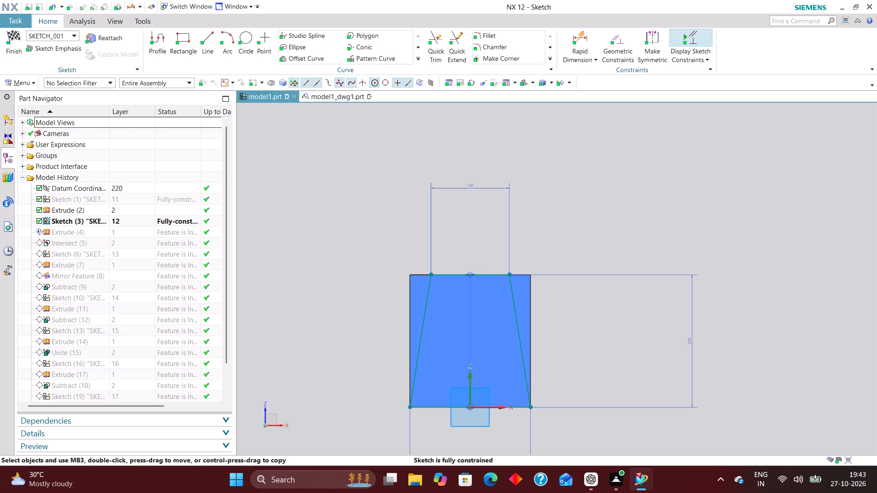
pyautogui.click(19, 37)
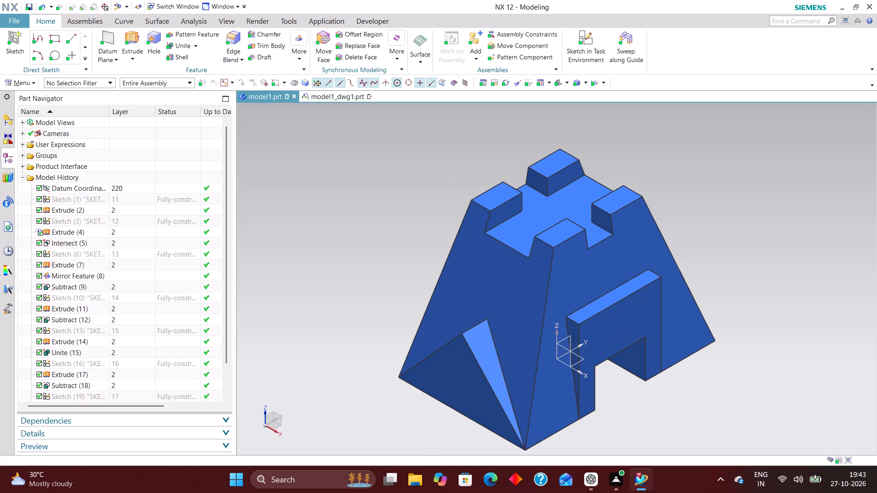
# Set the top width of the trapezoid in Sketch (1) to 160 mm and finish the sketch.
pyautogui.click(139, 197)
pyautogui.rightClick(138, 199)
pyautogui.click(204, 231)
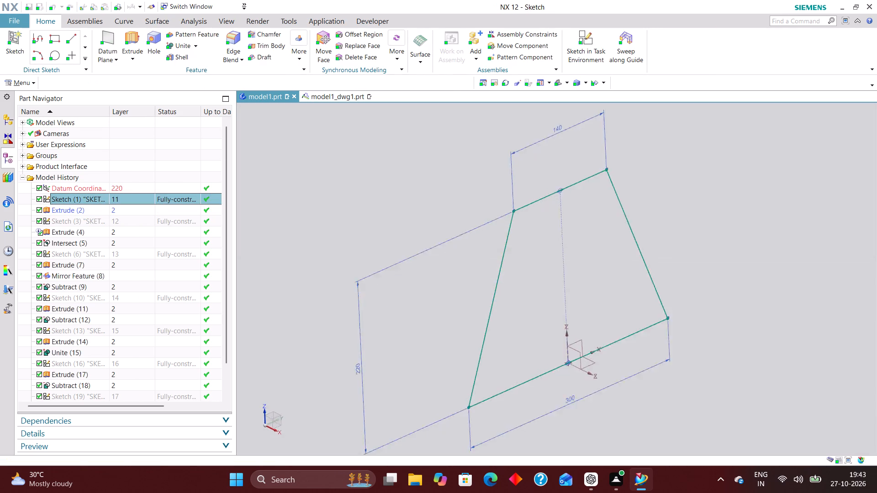
pyautogui.doubleClick(629, 131)
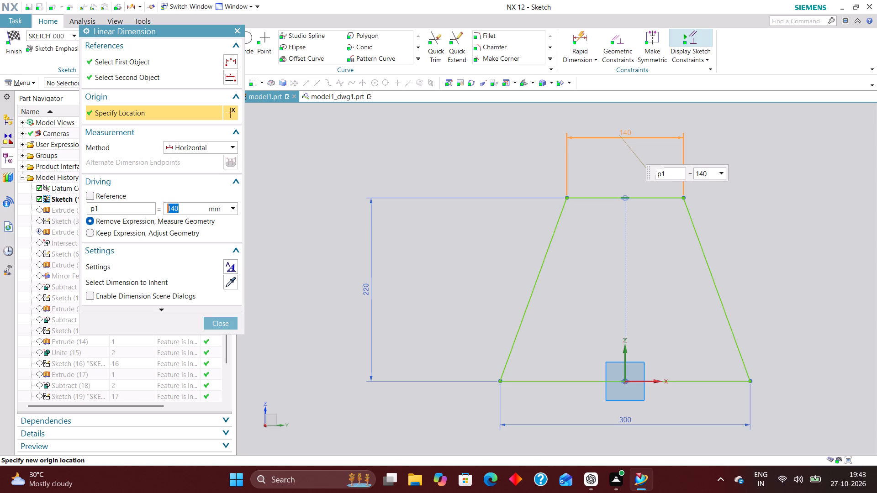
pyautogui.write('160')
pyautogui.press('Return')
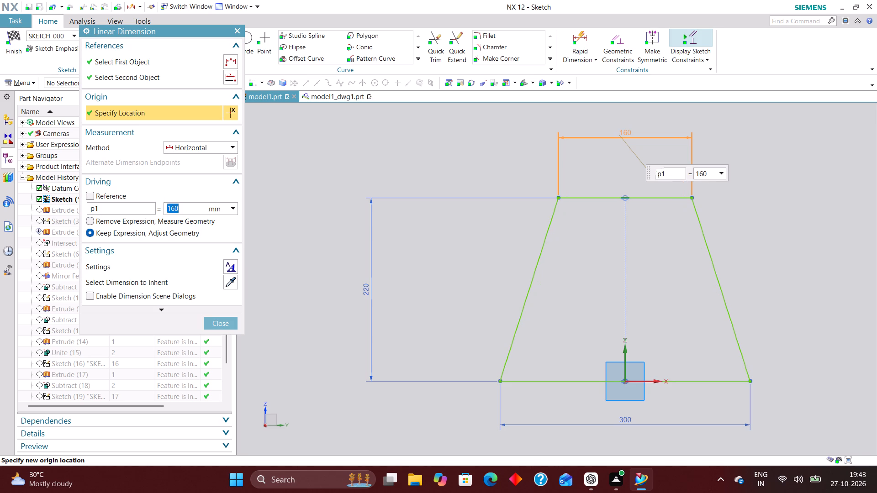
pyautogui.click(236, 323)
pyautogui.click(18, 40)
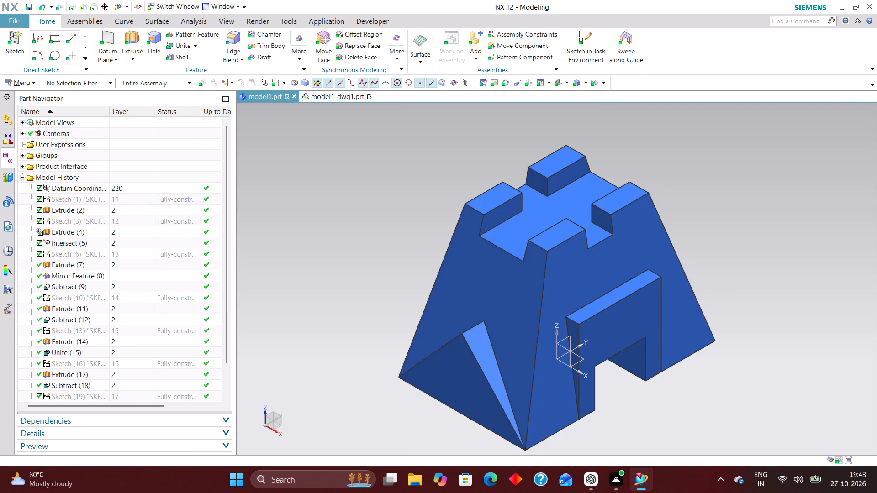
# Return to the model1_dwg1.prt drawing and update its out-of-date views.
pyautogui.click(337, 94)
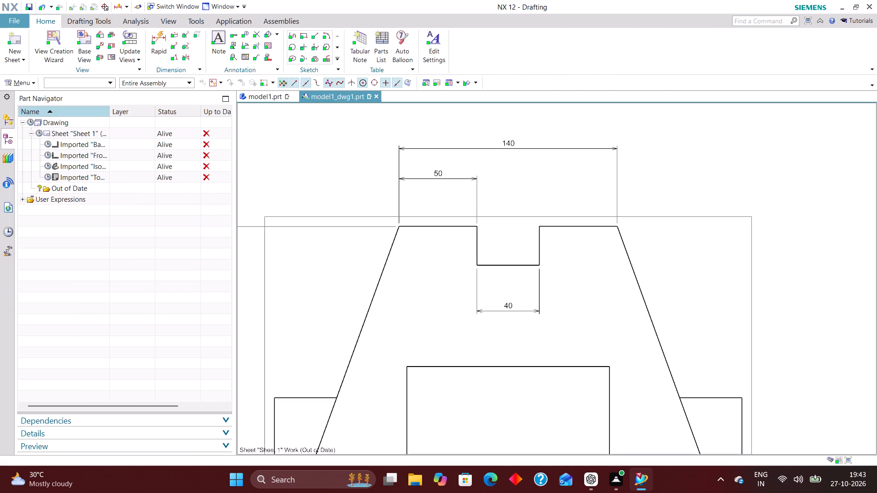
pyautogui.moveTo(28, 120); pyautogui.dragTo(33, 118)
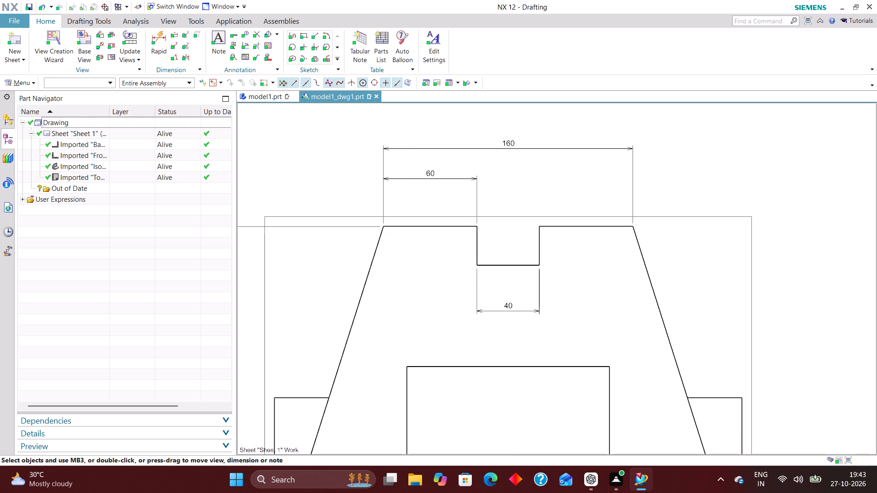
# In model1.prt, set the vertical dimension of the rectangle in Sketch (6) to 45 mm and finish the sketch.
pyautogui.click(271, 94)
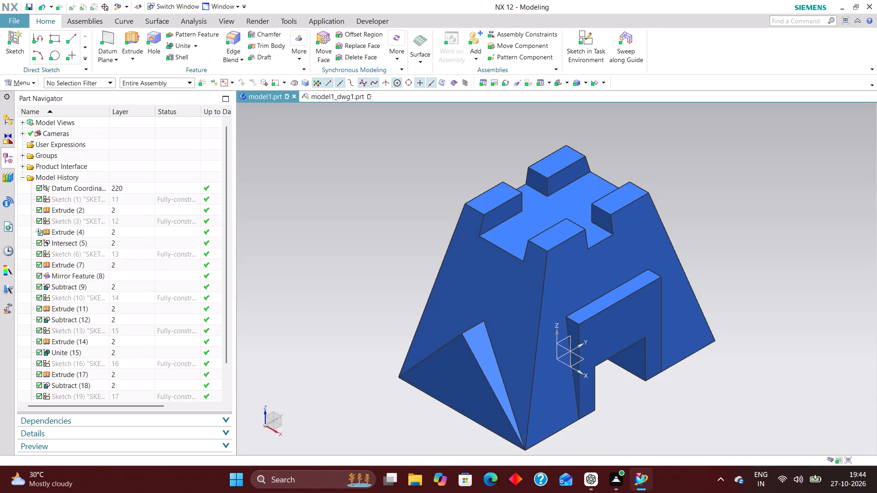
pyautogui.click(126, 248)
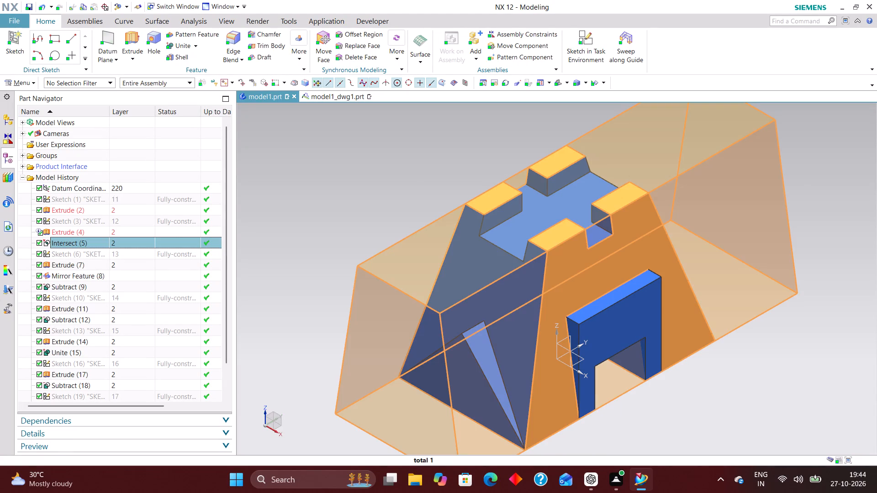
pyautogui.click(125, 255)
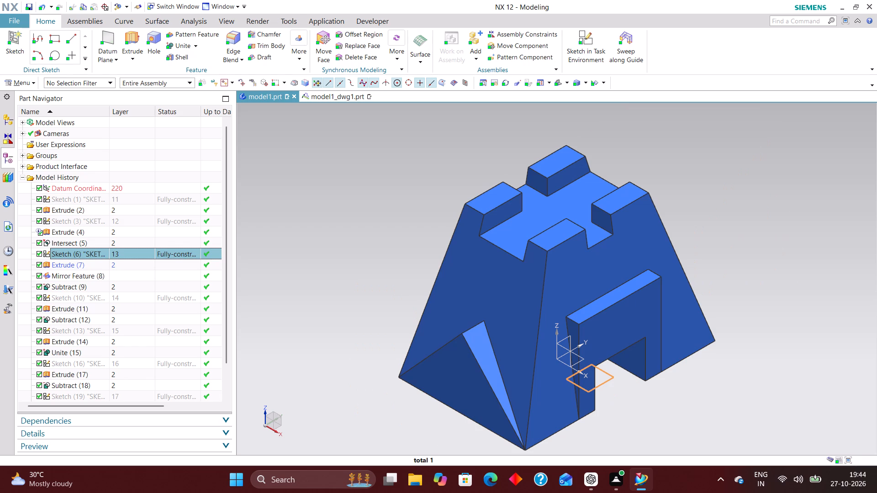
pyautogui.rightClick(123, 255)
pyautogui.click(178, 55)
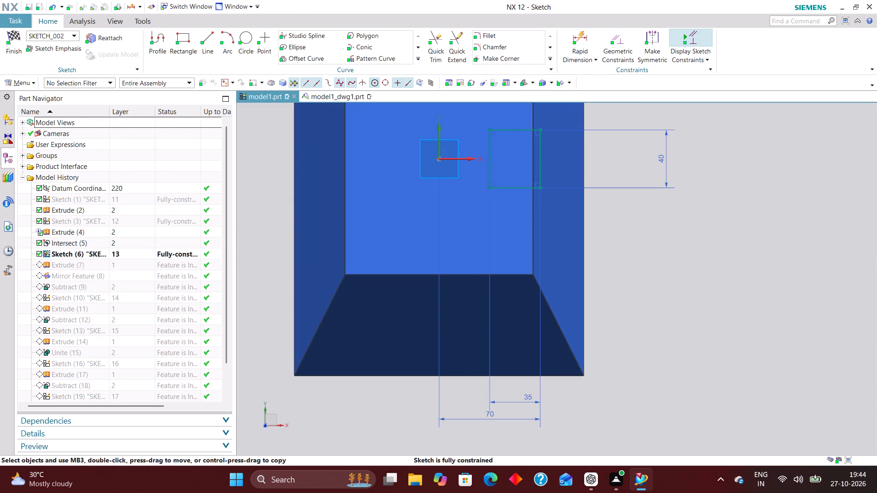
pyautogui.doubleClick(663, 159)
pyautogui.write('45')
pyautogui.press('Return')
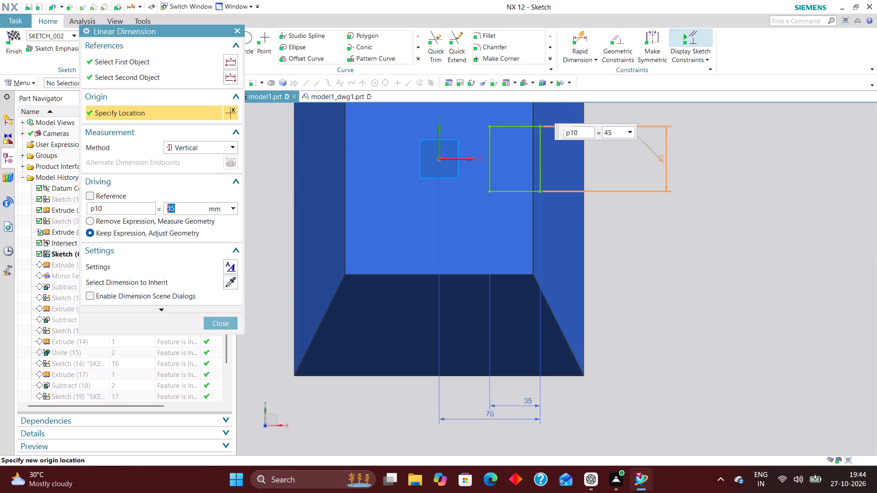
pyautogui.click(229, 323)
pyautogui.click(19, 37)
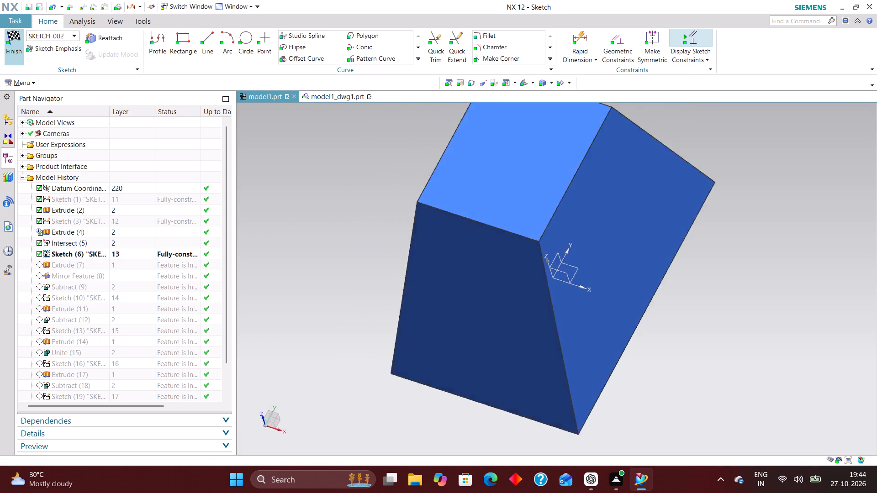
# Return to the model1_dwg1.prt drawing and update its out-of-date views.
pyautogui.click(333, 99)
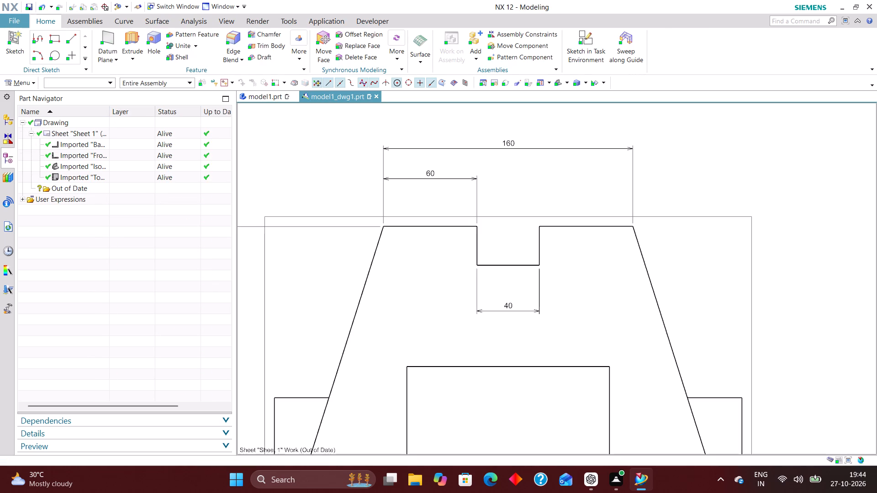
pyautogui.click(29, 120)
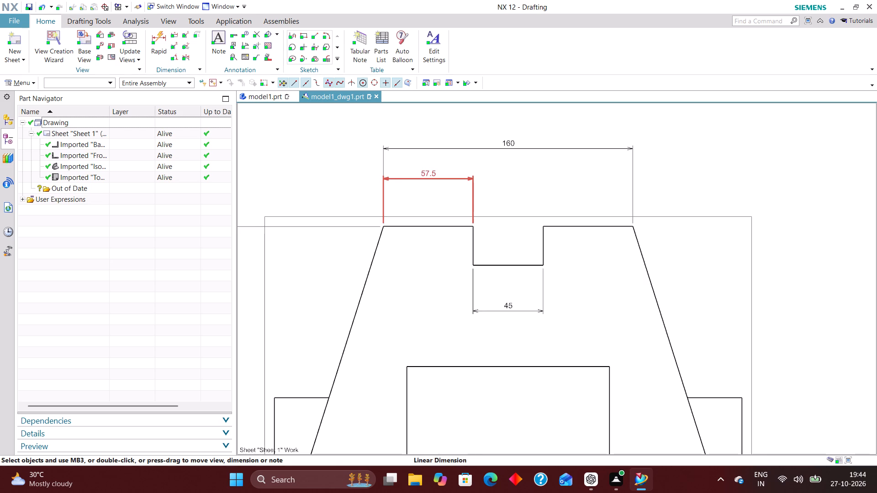
# In model1.prt, reopen Sketch (6), set the rectangle's vertical dimension to 50 mm, and finish the sketch.
pyautogui.click(268, 98)
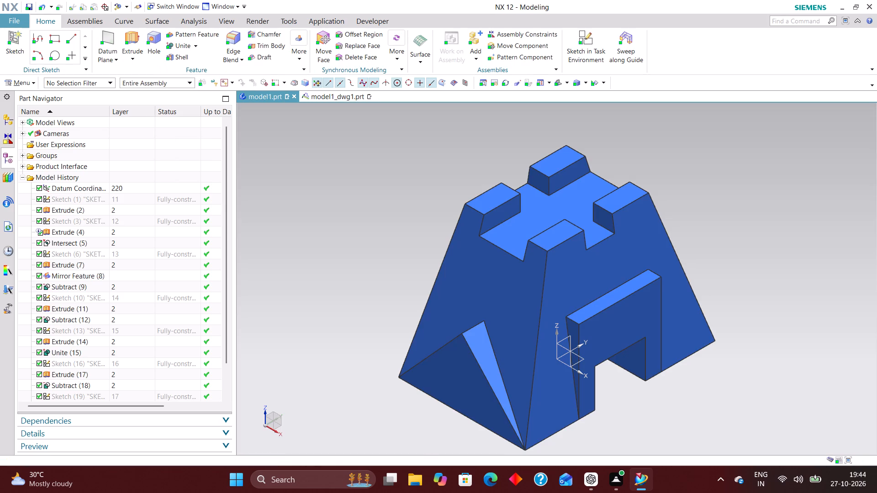
pyautogui.click(118, 293)
pyautogui.rightClick(119, 291)
pyautogui.click(105, 253)
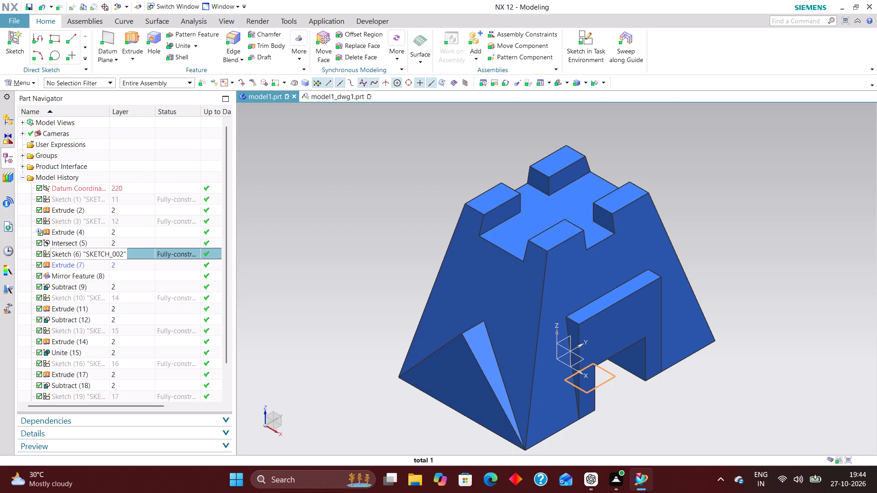
pyautogui.rightClick(104, 252)
pyautogui.click(168, 56)
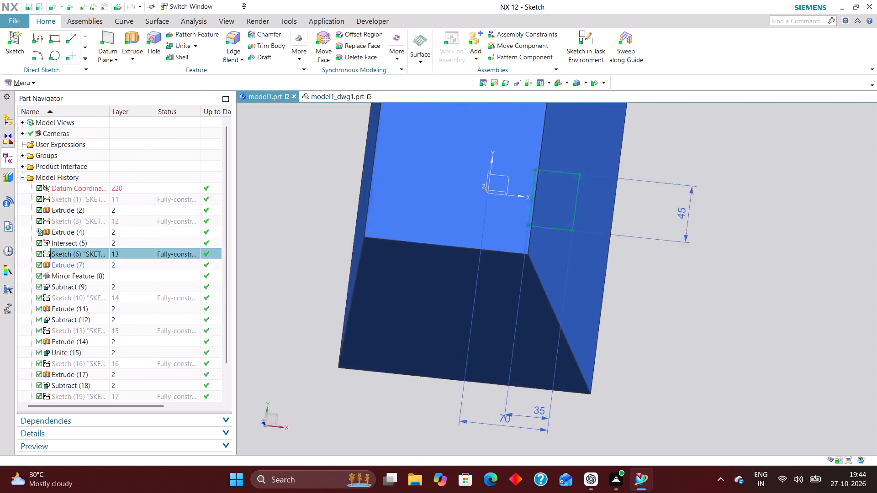
pyautogui.doubleClick(665, 160)
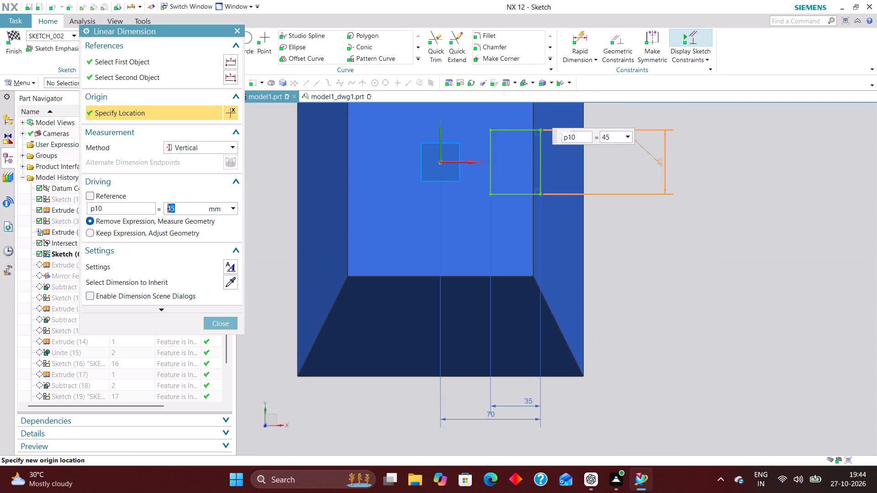
pyautogui.write('50')
pyautogui.press('Return')
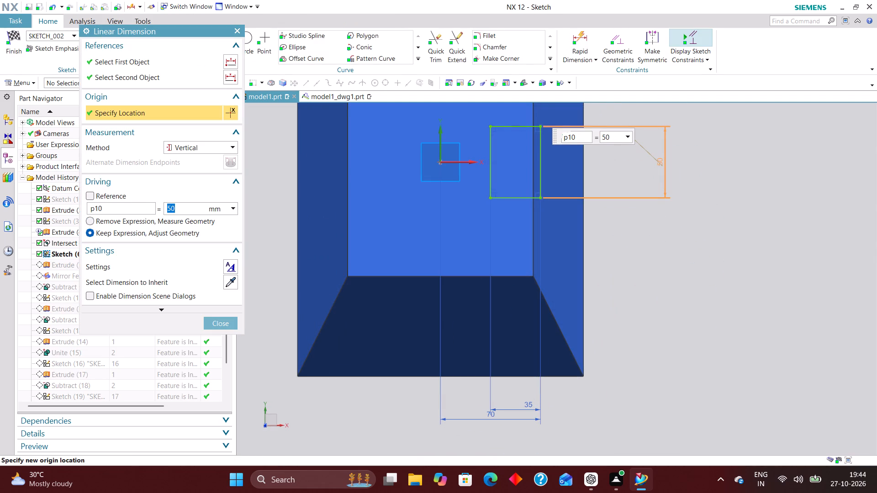
pyautogui.click(220, 321)
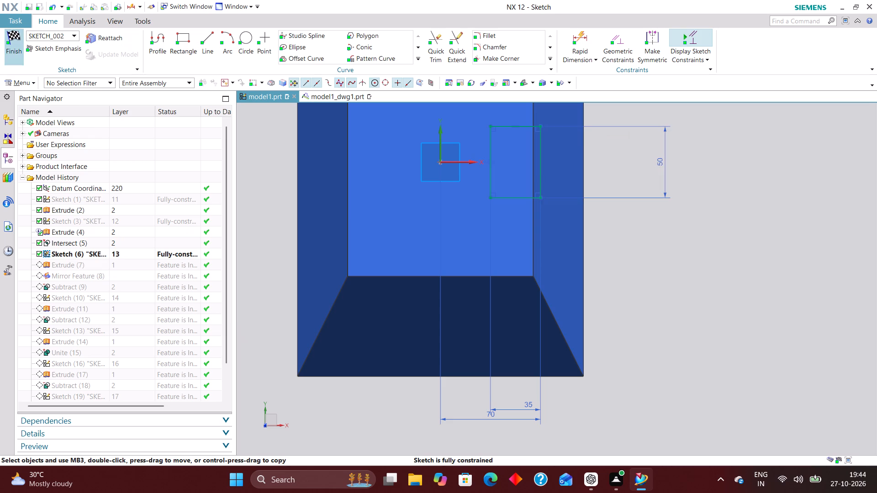
pyautogui.click(15, 30)
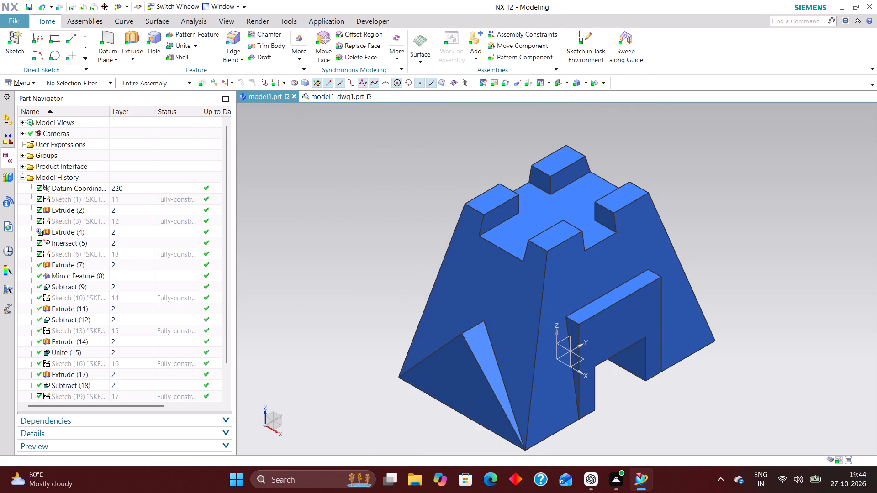
# Return to the model1_dwg1.prt drawing and update its out-of-date views.
pyautogui.click(330, 96)
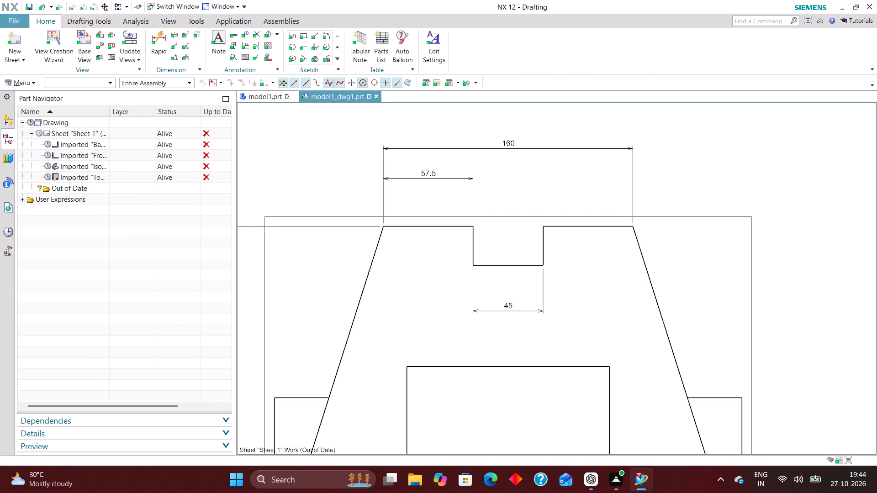
pyautogui.click(29, 120)
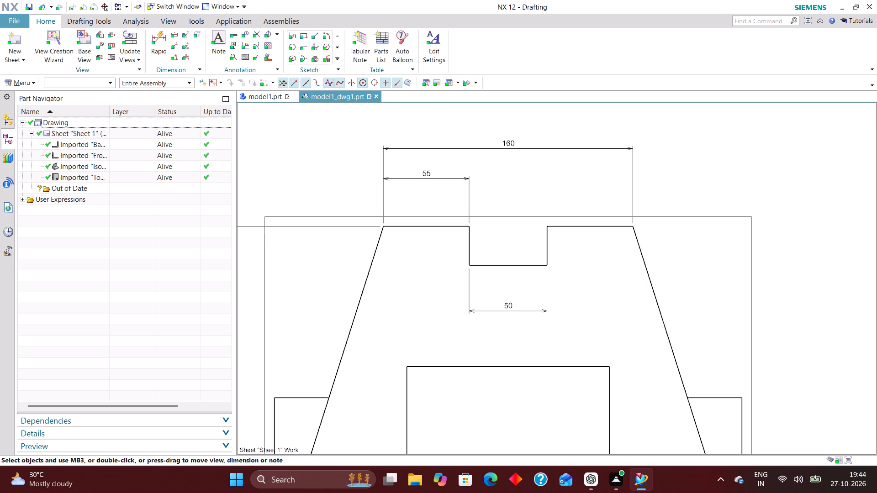
# Dimension the depth of the top notch in the front view, placed outside the block's right side, and end Rapid Dimension.
pyautogui.scroll(-2, 445, 184)
pyautogui.scroll(2, 488, 207)
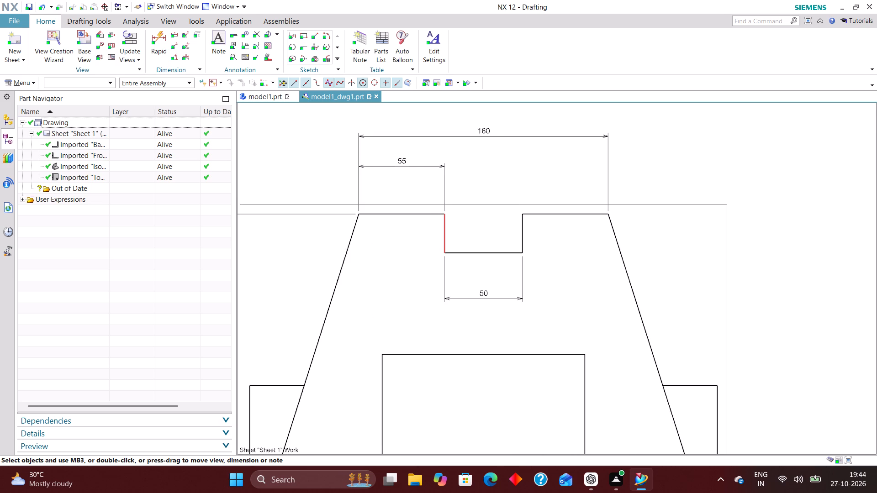
pyautogui.click(159, 34)
pyautogui.click(522, 213)
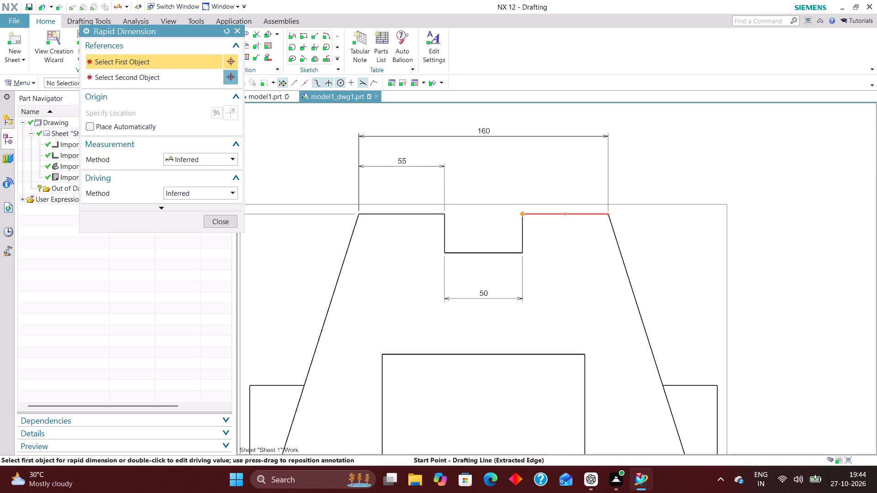
pyautogui.click(522, 252)
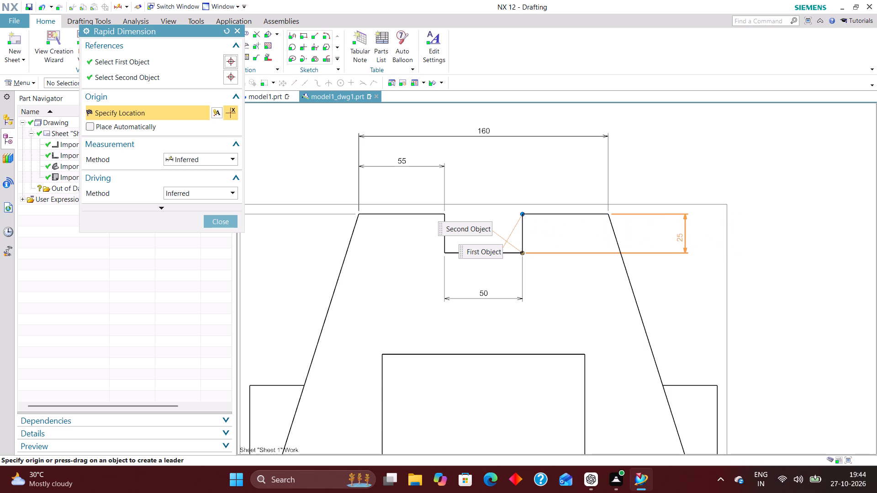
pyautogui.click(676, 233)
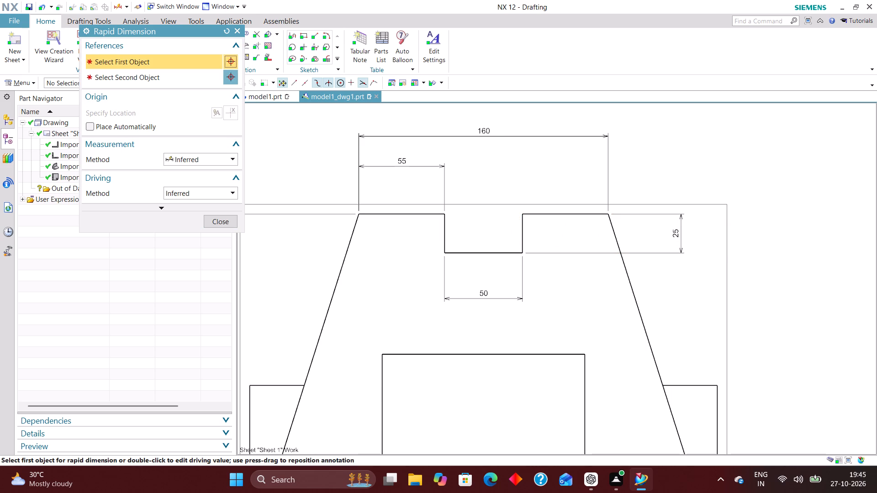
pyautogui.click(227, 221)
# Dimension the overall length of the base in the top view with Rapid Dimension, placed below the view.
pyautogui.scroll(-4, 489, 192)
pyautogui.scroll(2, 488, 284)
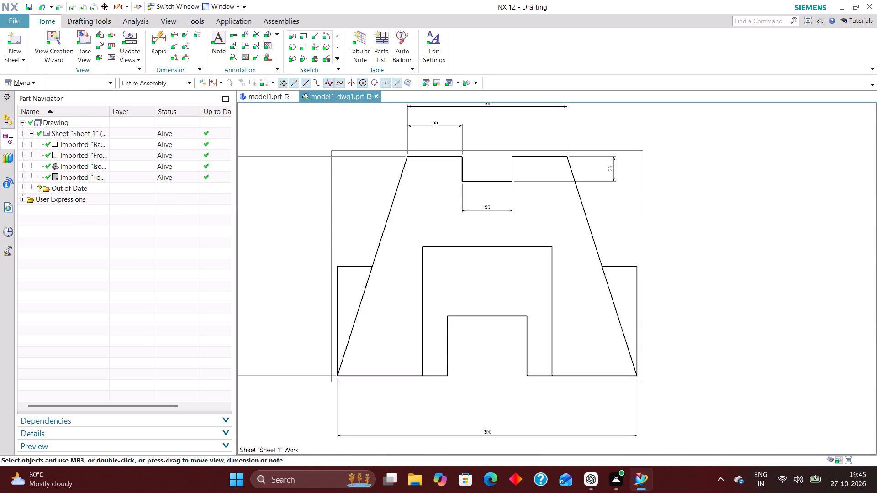
pyautogui.scroll(-2, 502, 283)
pyautogui.scroll(-3, 485, 337)
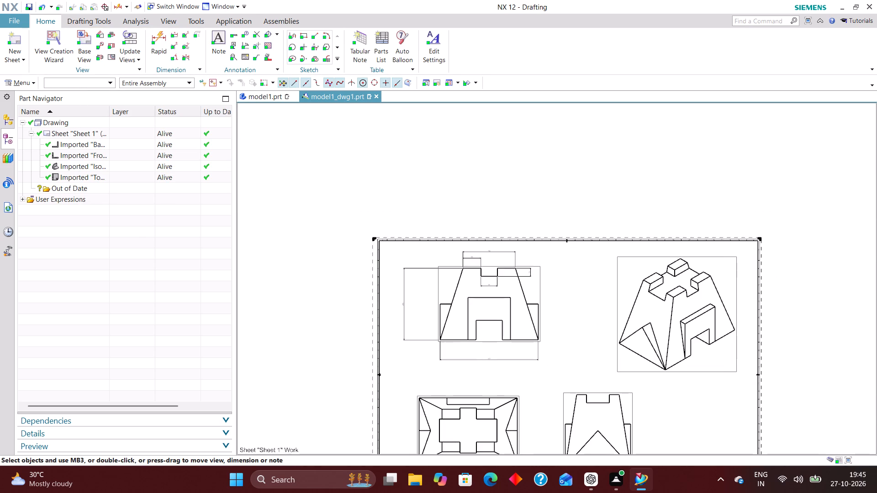
pyautogui.scroll(-2, 488, 329)
pyautogui.scroll(1, 474, 386)
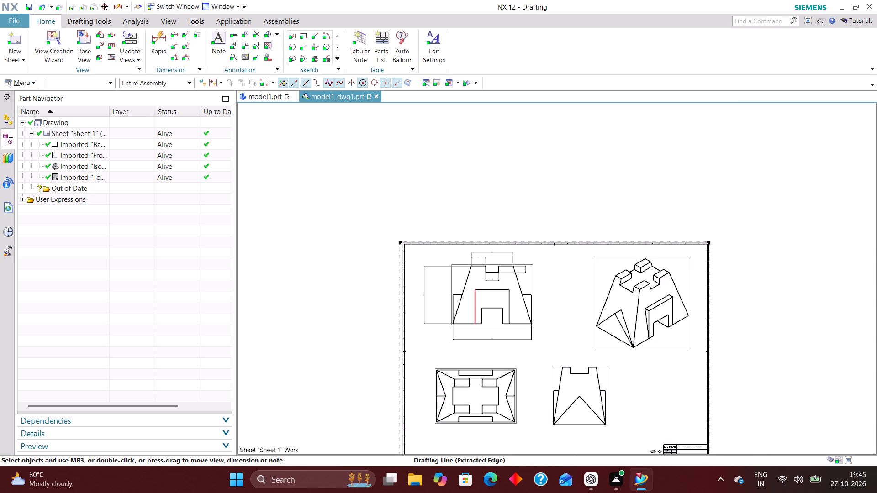
pyautogui.scroll(4, 483, 356)
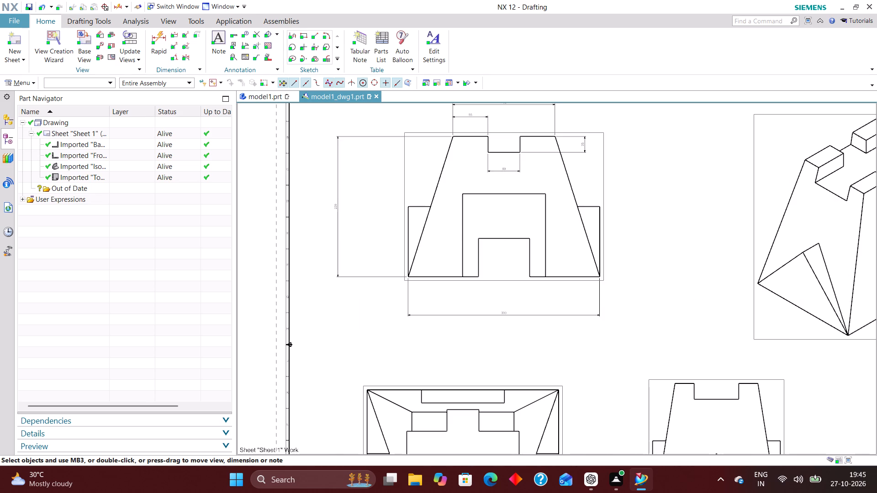
pyautogui.scroll(-3, 499, 250)
pyautogui.scroll(2, 495, 386)
pyautogui.scroll(-1, 497, 327)
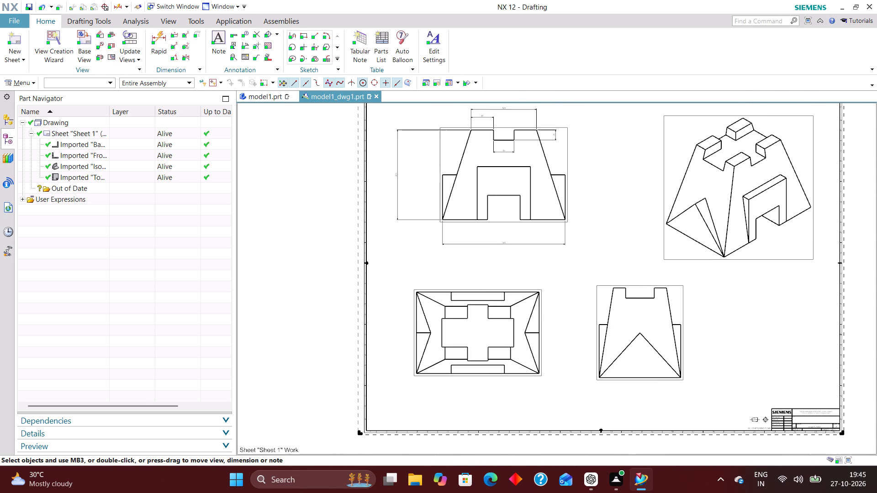
pyautogui.scroll(1, 481, 300)
pyautogui.click(158, 36)
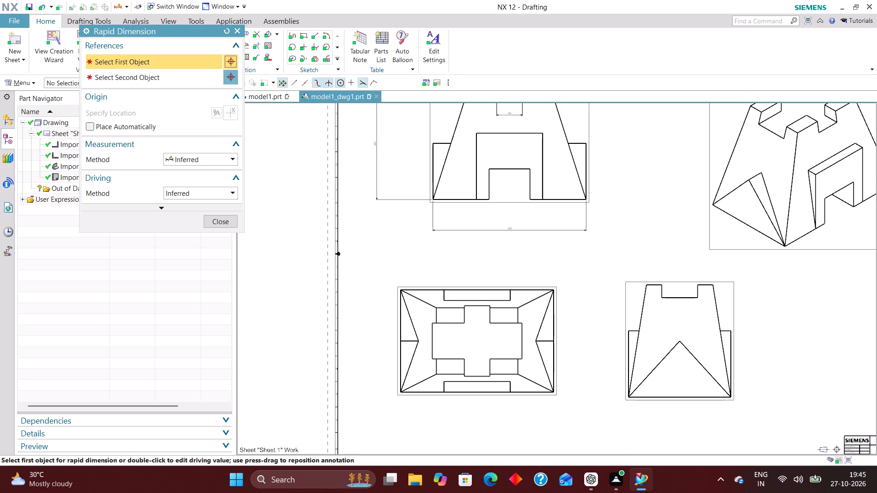
pyautogui.scroll(5, 543, 394)
pyautogui.click(575, 387)
pyautogui.scroll(-4, 647, 355)
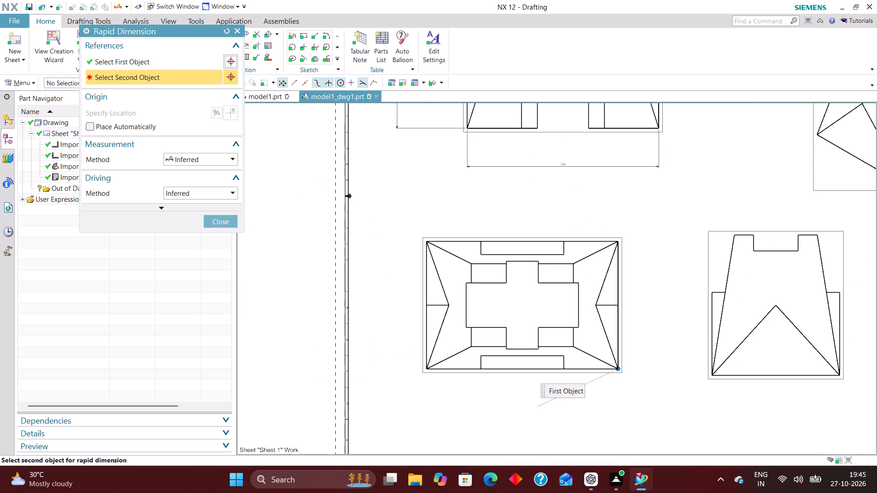
pyautogui.scroll(3, 436, 400)
pyautogui.click(423, 340)
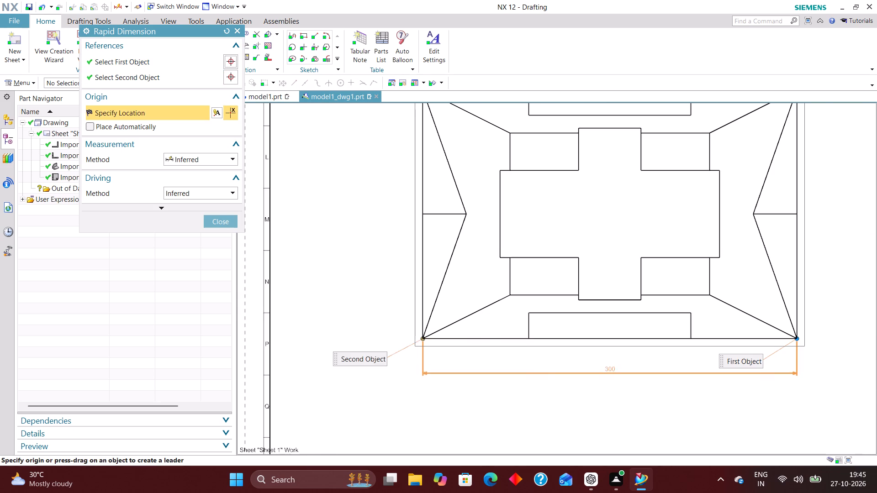
pyautogui.scroll(-3, 588, 378)
pyautogui.click(593, 400)
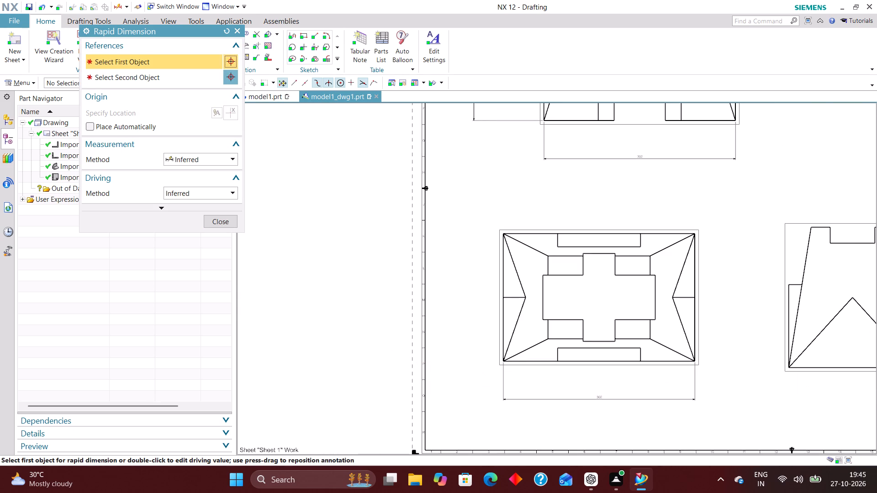
# Examine the top view's new length dimension and the layout of the remaining views on the sheet.
pyautogui.scroll(6, 658, 163)
pyautogui.scroll(-6, 599, 179)
pyautogui.scroll(-3, 568, 272)
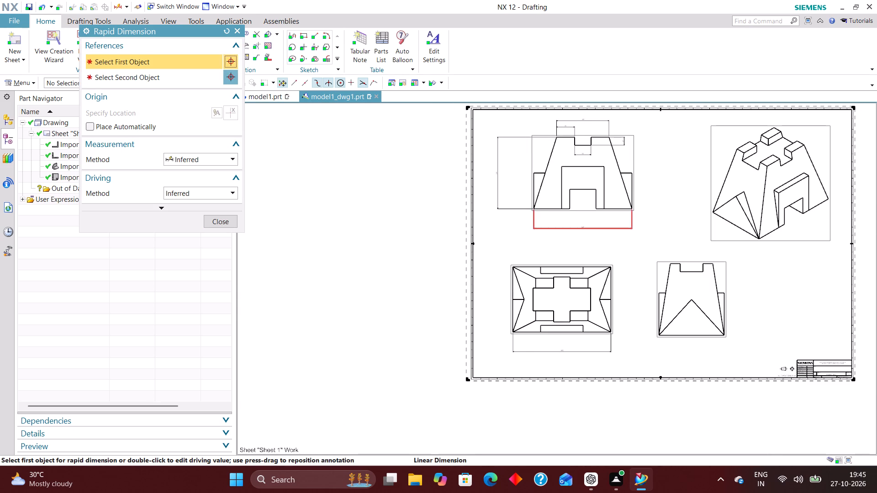
pyautogui.scroll(2, 604, 226)
pyautogui.scroll(-2, 570, 261)
pyautogui.scroll(1, 584, 249)
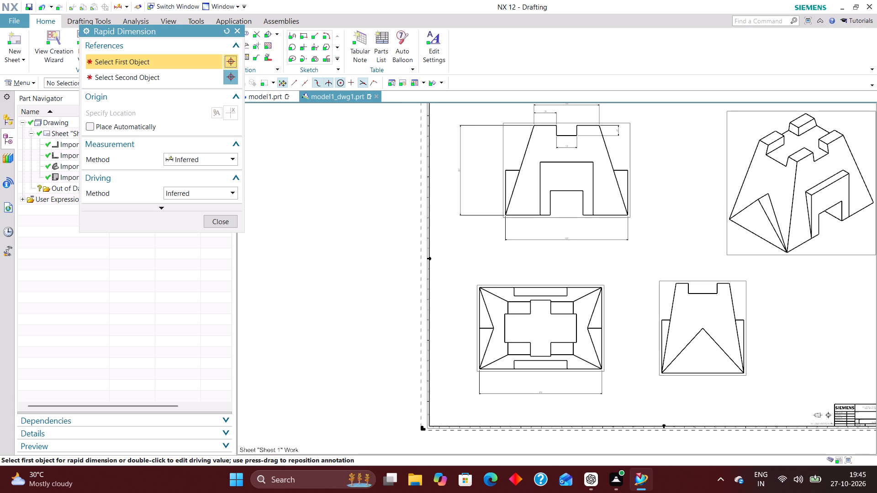
pyautogui.scroll(5, 533, 386)
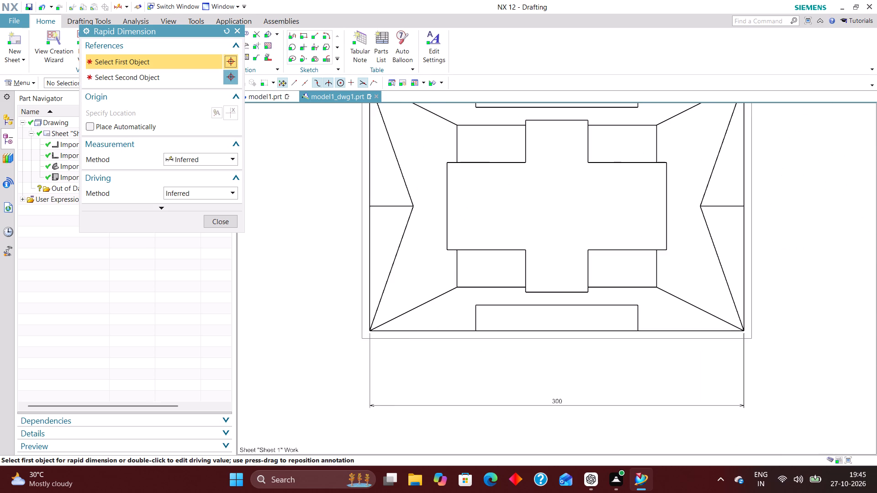
pyautogui.scroll(-5, 500, 356)
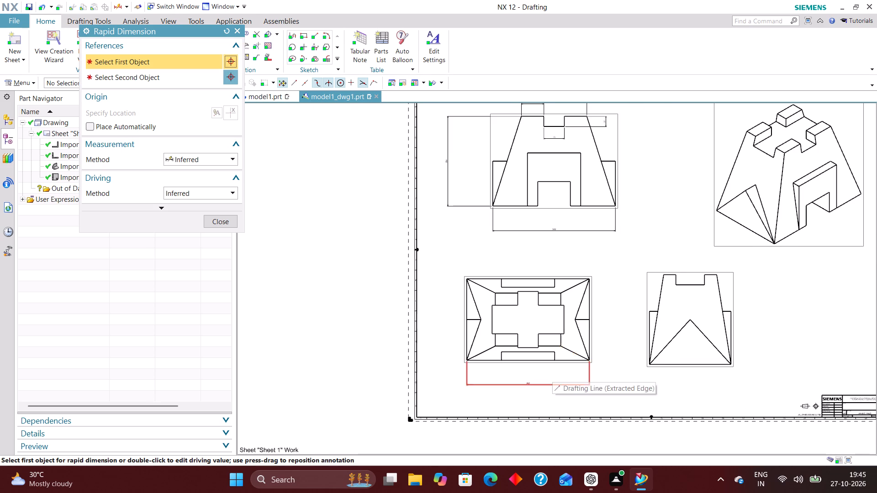
pyautogui.scroll(-1, 543, 390)
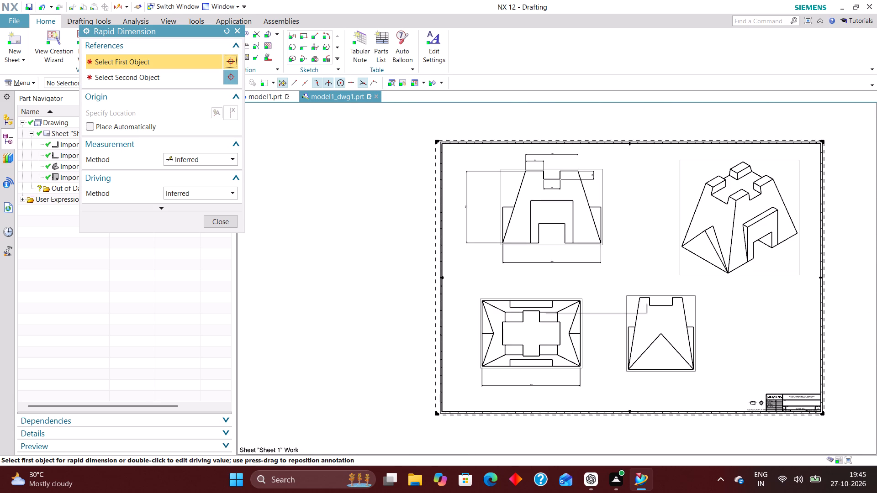
# Dimension the front view's bottom slot width and the wall segment to its left, placing both below the view.
pyautogui.scroll(4, 547, 193)
pyautogui.scroll(-1, 508, 325)
pyautogui.scroll(2, 533, 302)
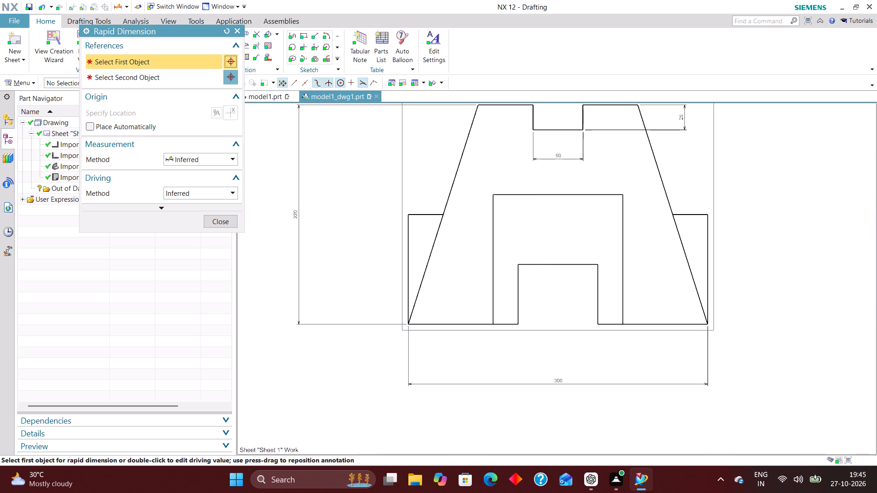
pyautogui.click(520, 324)
pyautogui.click(596, 324)
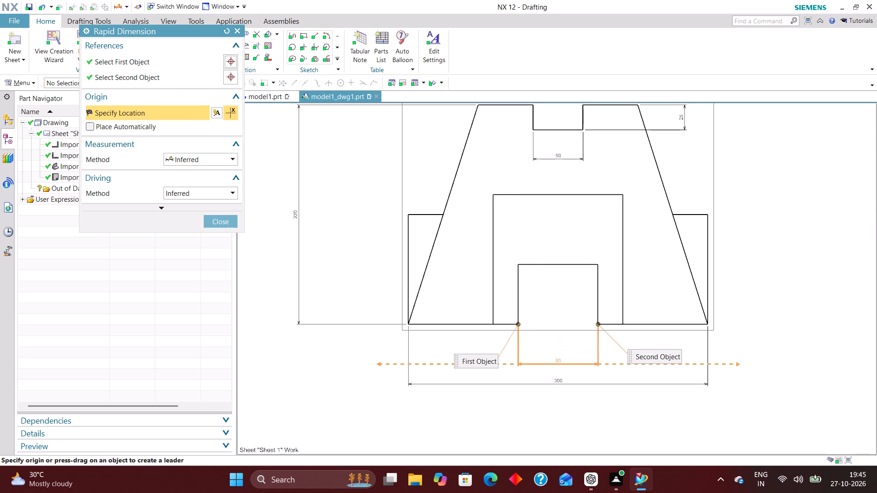
pyautogui.click(560, 347)
pyautogui.click(494, 324)
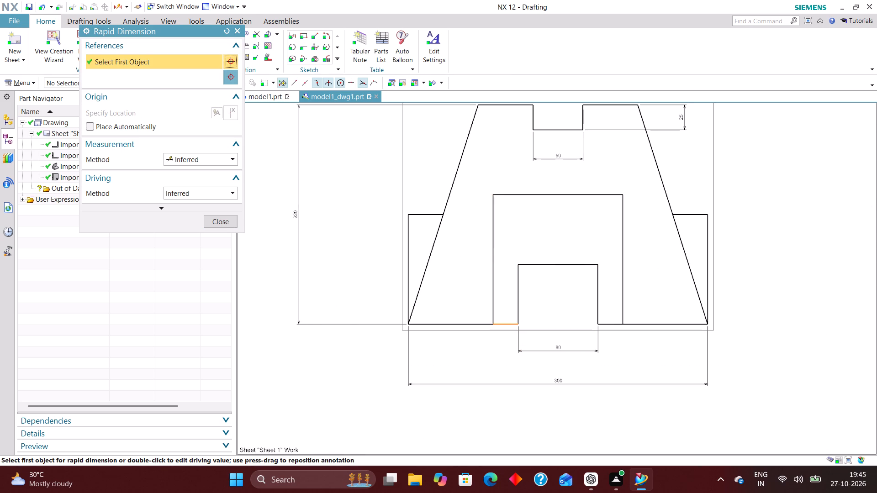
pyautogui.click(518, 323)
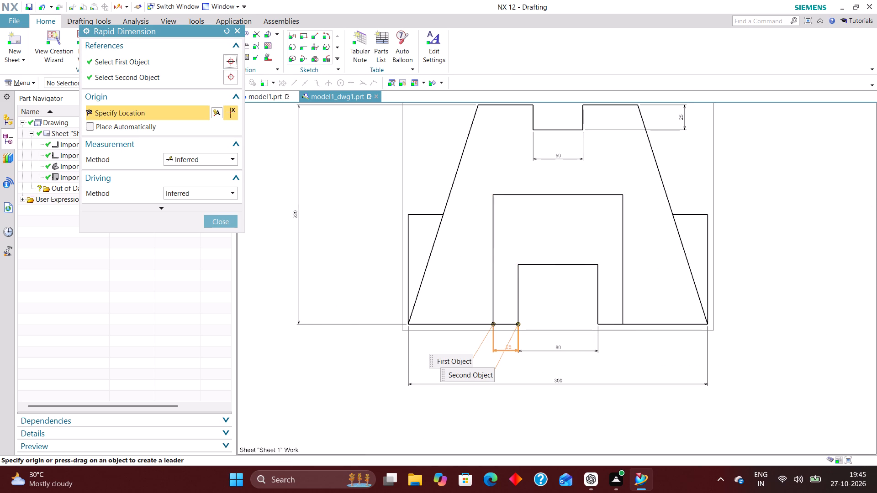
pyautogui.click(508, 346)
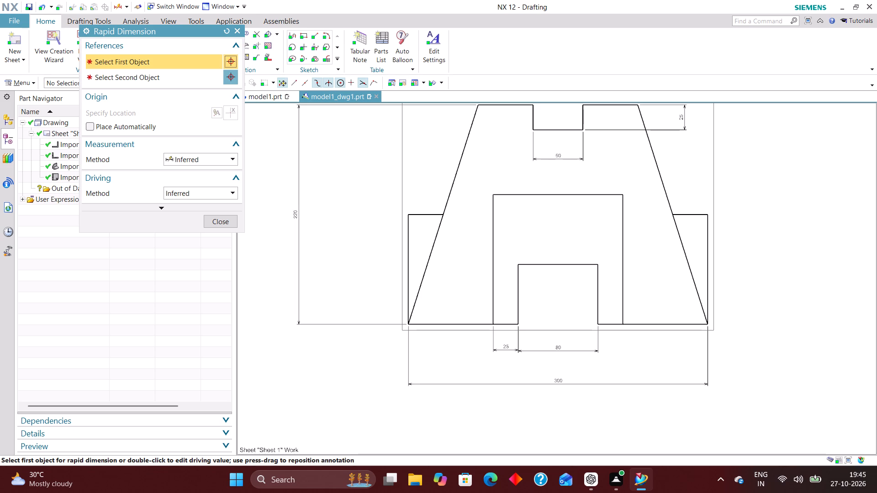
# Dimension the height of the central raised block in the front view, placed outside the block's left side.
pyautogui.click(495, 195)
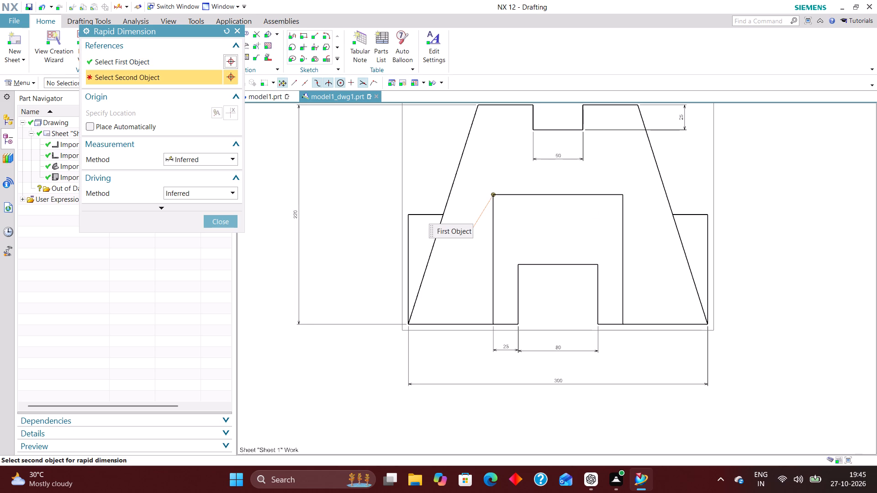
pyautogui.click(495, 323)
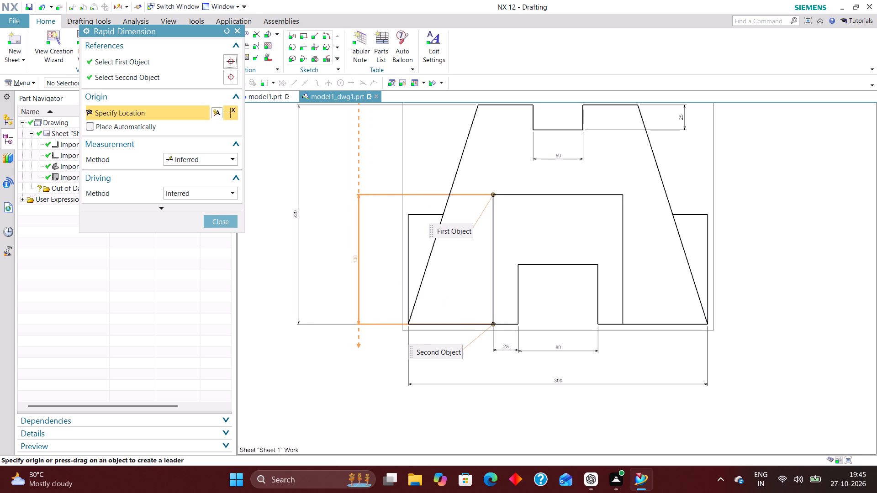
pyautogui.click(353, 263)
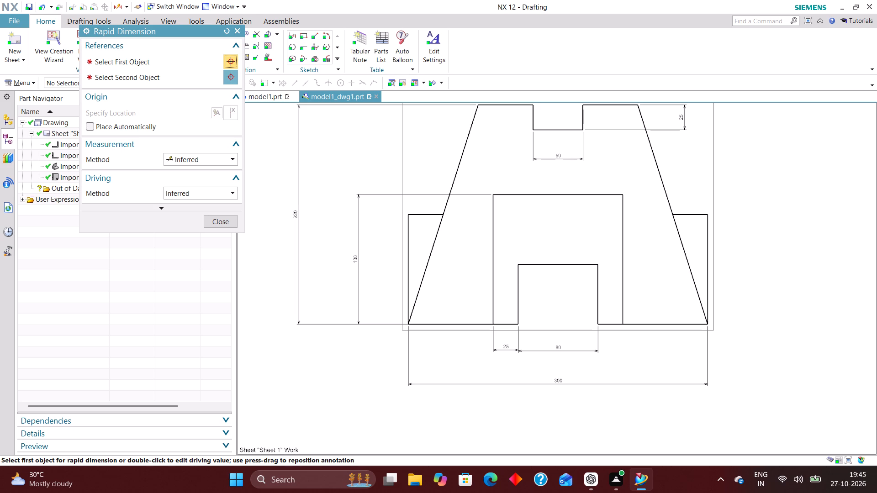
# Dimension from the base's lower-left corner to the central block's left edge, placed below the front view, and end Rapid Dimension.
pyautogui.scroll(-1, 451, 280)
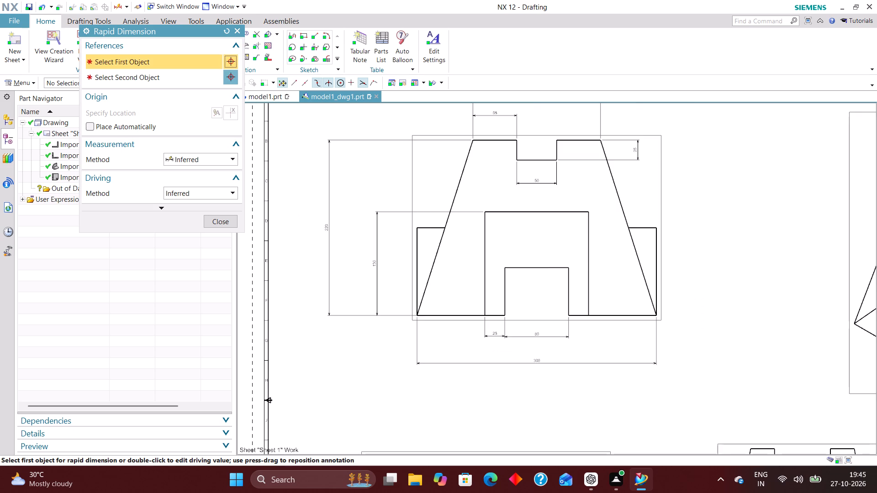
pyautogui.scroll(3, 443, 323)
pyautogui.click(391, 306)
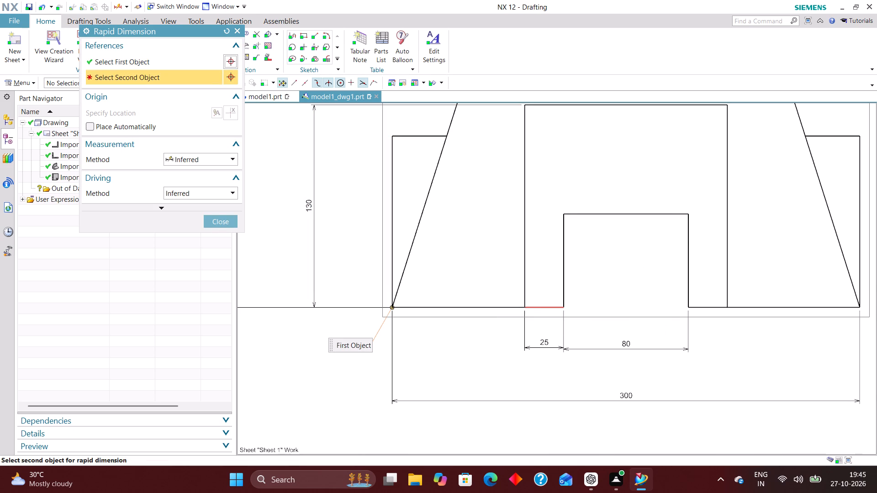
pyautogui.click(524, 306)
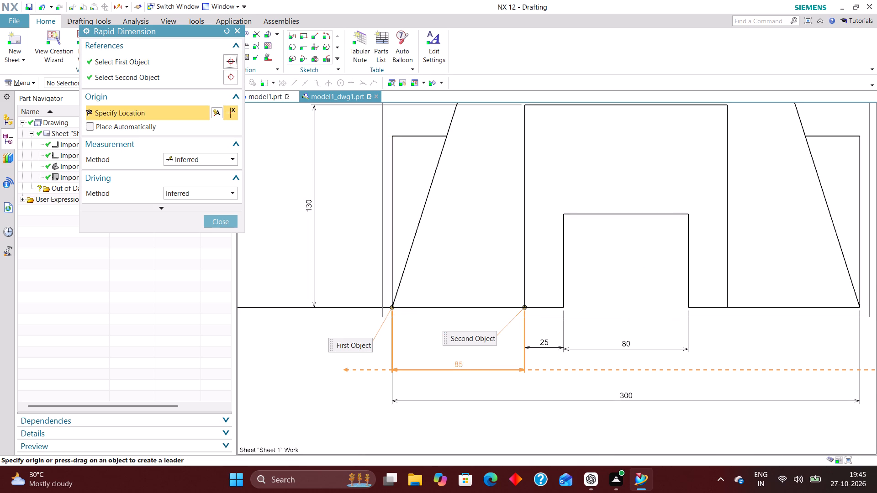
pyautogui.click(471, 360)
pyautogui.scroll(-2, 444, 332)
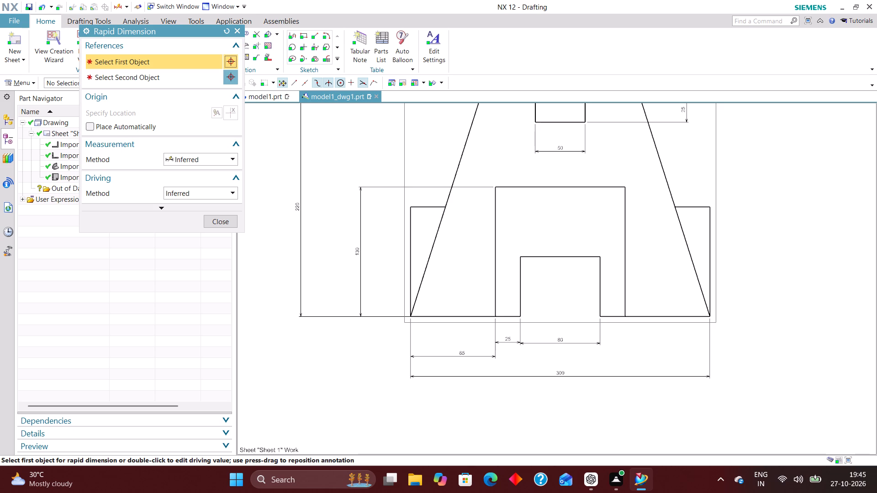
pyautogui.scroll(-2, 646, 347)
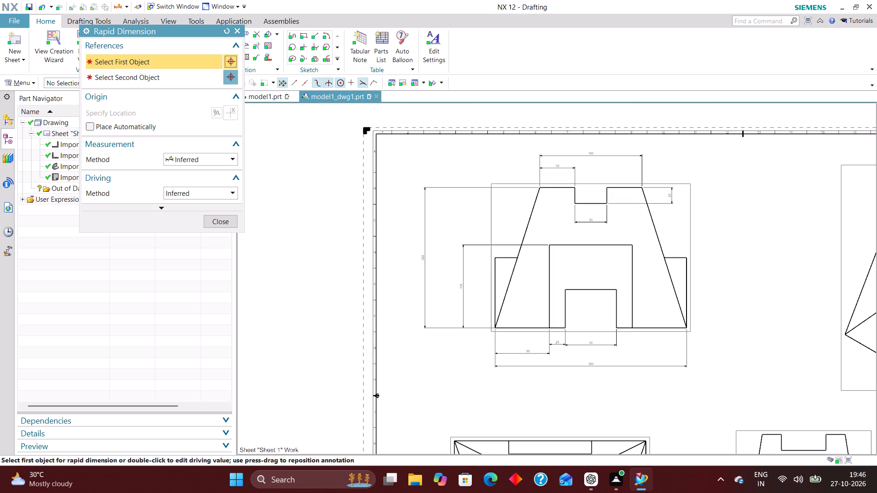
pyautogui.scroll(-3, 544, 264)
pyautogui.scroll(3, 530, 290)
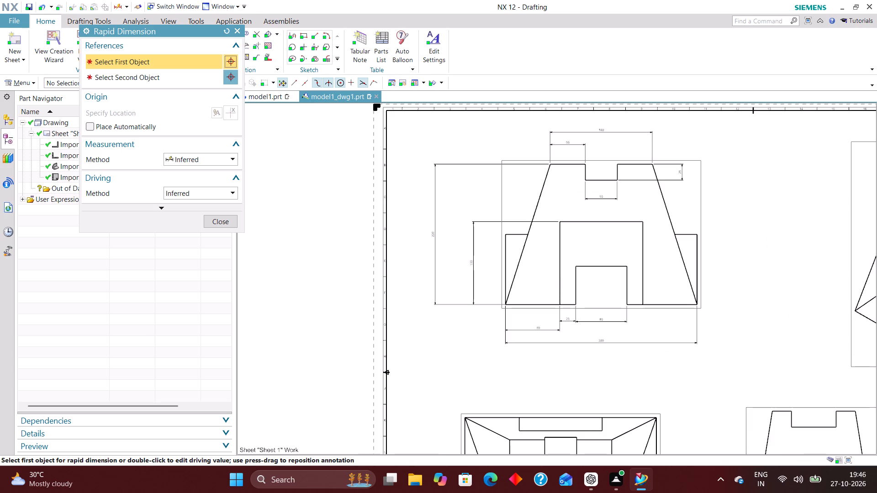
pyautogui.click(219, 221)
# Delete the overall base length dimension below the front view.
pyautogui.scroll(-3, 457, 309)
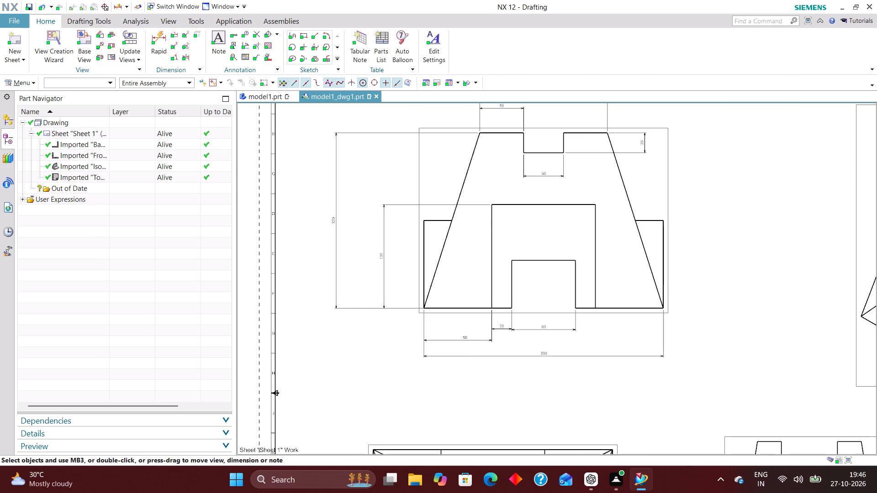
pyautogui.moveTo(569, 357); pyautogui.dragTo(492, 346, button='right')
# Move the front view's overall height dimension and the top view's overall length dimension closer to their views.
pyautogui.scroll(-1, 535, 343)
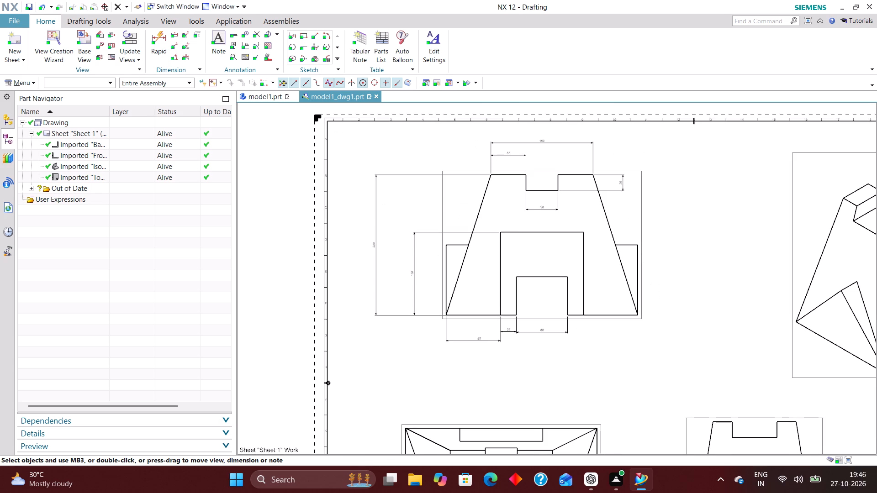
pyautogui.moveTo(375, 251); pyautogui.dragTo(394, 246)
pyautogui.scroll(-4, 496, 218)
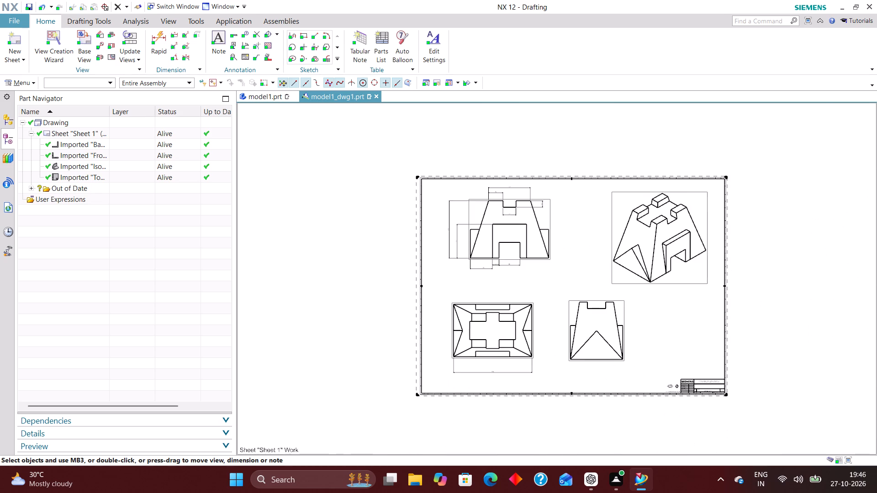
pyautogui.scroll(5, 497, 353)
pyautogui.moveTo(488, 404); pyautogui.dragTo(481, 383)
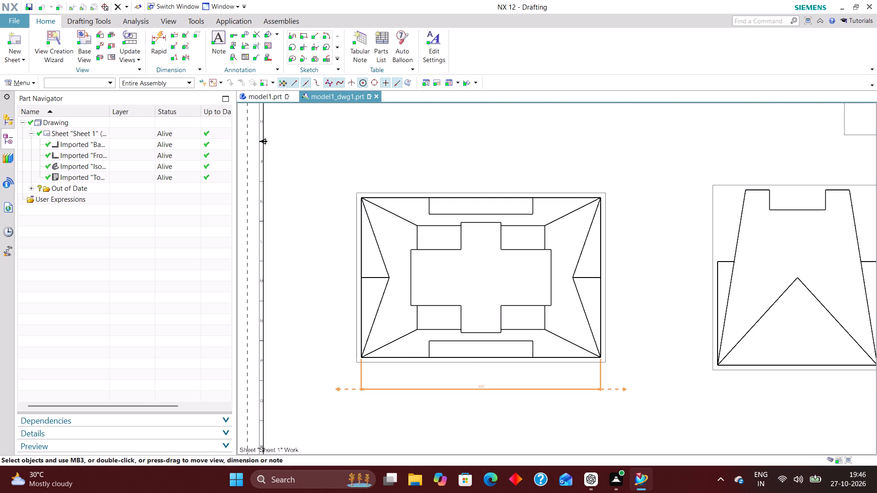
pyautogui.moveTo(481, 383); pyautogui.dragTo(481, 384)
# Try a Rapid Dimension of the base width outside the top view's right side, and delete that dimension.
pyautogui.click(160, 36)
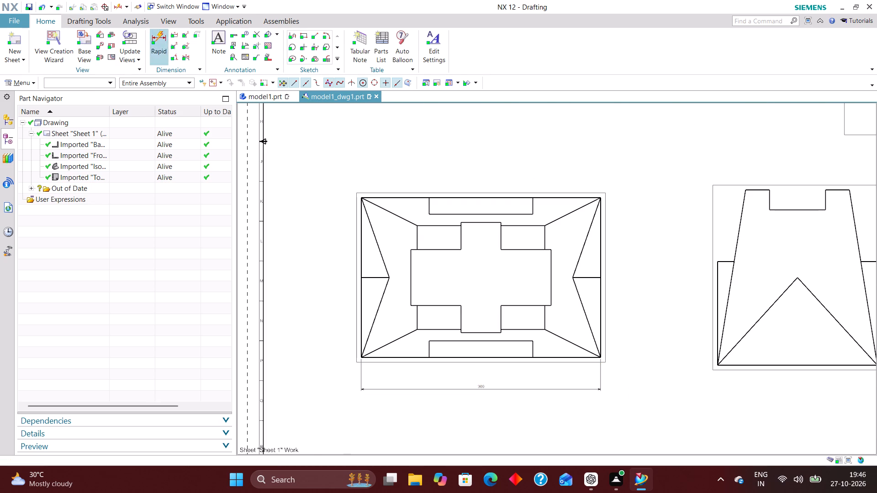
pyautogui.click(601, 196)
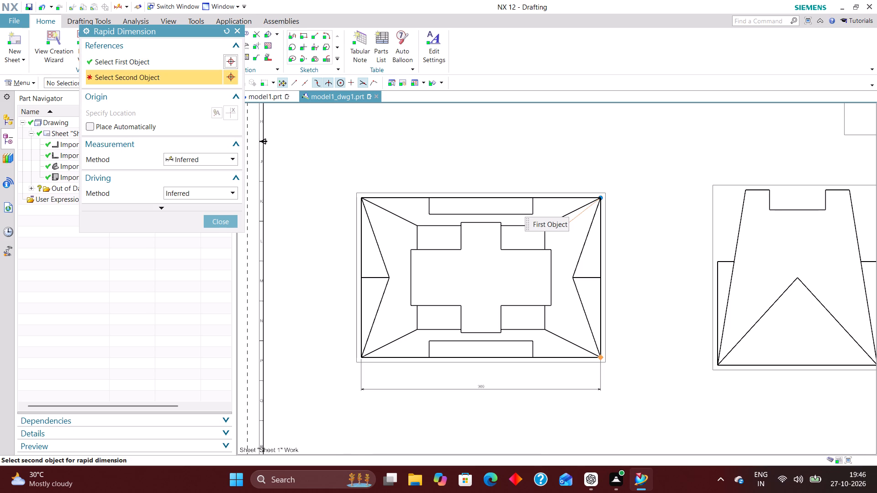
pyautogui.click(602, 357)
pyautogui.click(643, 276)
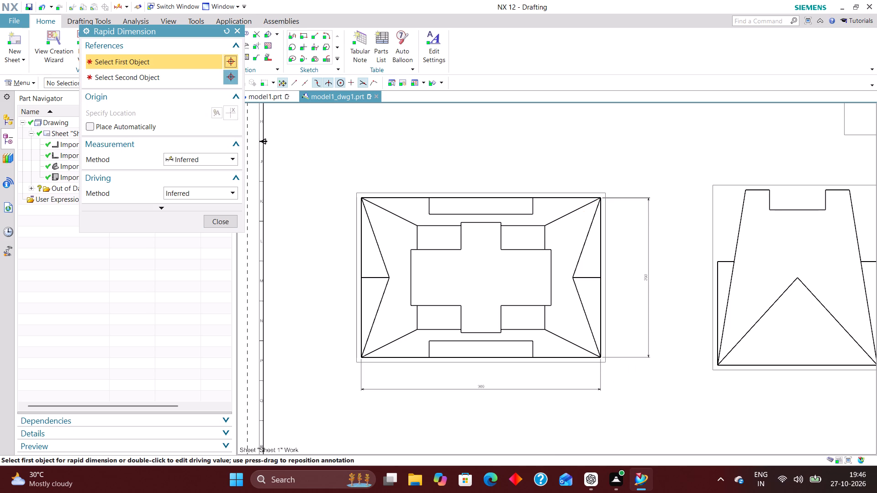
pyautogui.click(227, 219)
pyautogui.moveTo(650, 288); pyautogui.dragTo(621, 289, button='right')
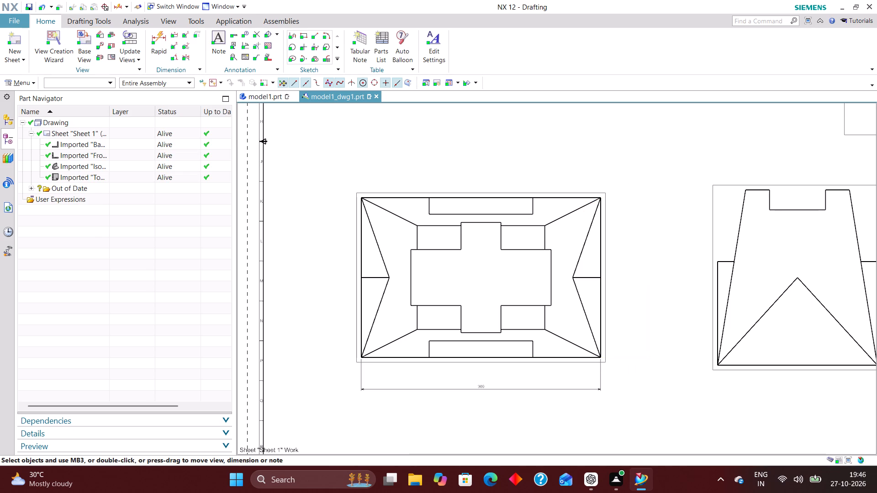
# Dimension the base width in the top view with Rapid Dimension, placed outside its left side, and end the command.
pyautogui.click(159, 35)
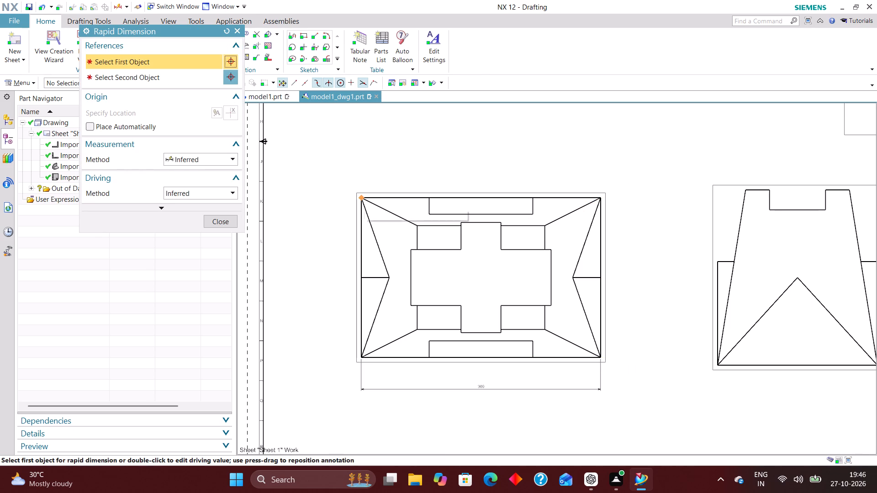
pyautogui.click(364, 197)
pyautogui.click(362, 357)
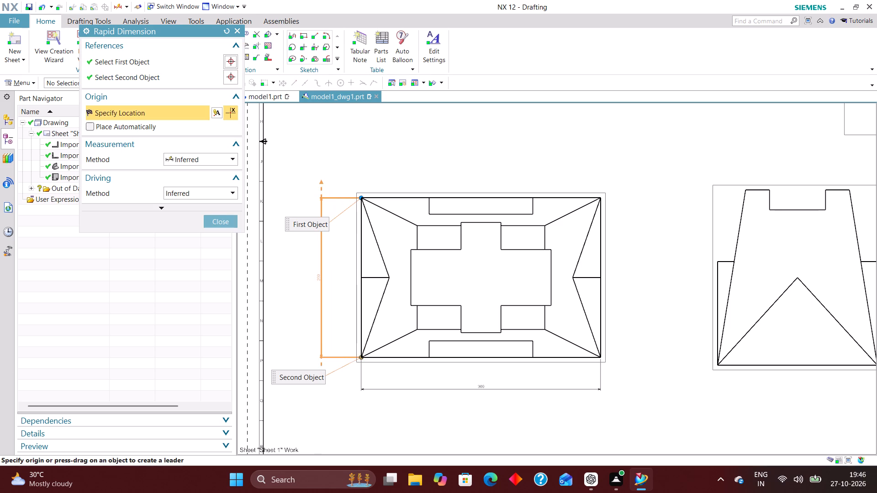
pyautogui.click(317, 272)
pyautogui.click(217, 225)
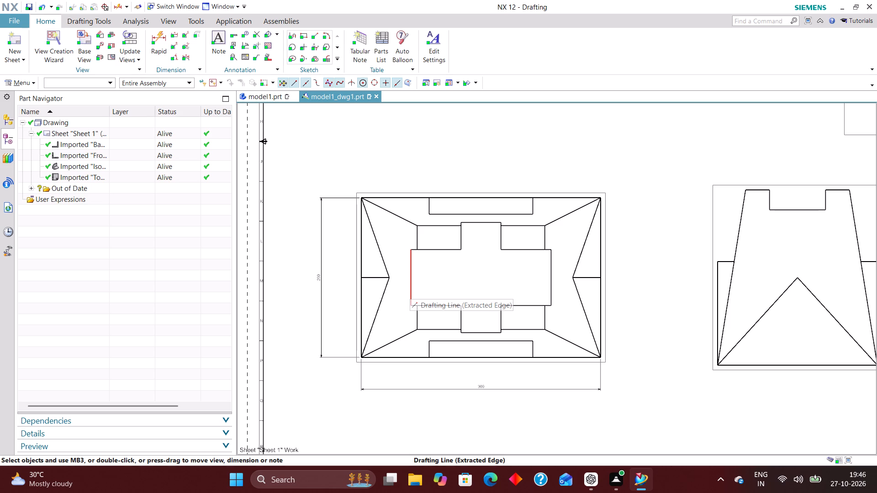
# Examine the top view with its length and width dimensions, and the undimensioned side view beside it.
pyautogui.scroll(-1, 410, 240)
pyautogui.scroll(3, 414, 269)
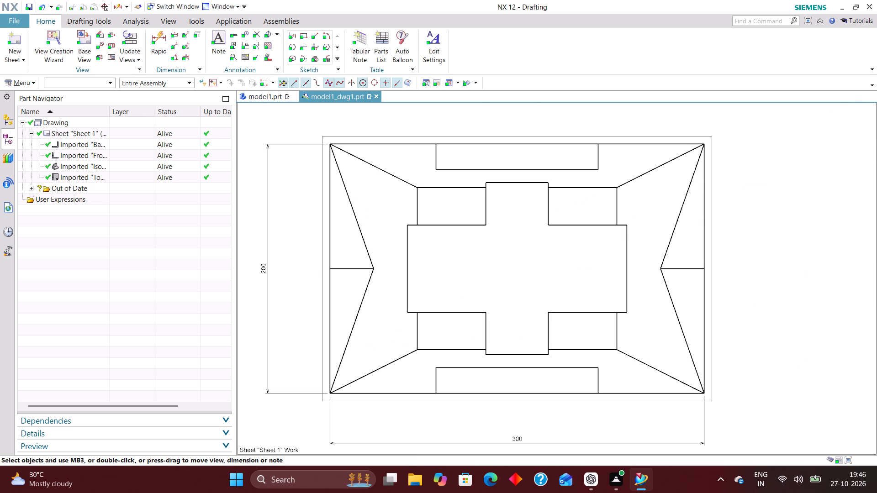
pyautogui.press('space')
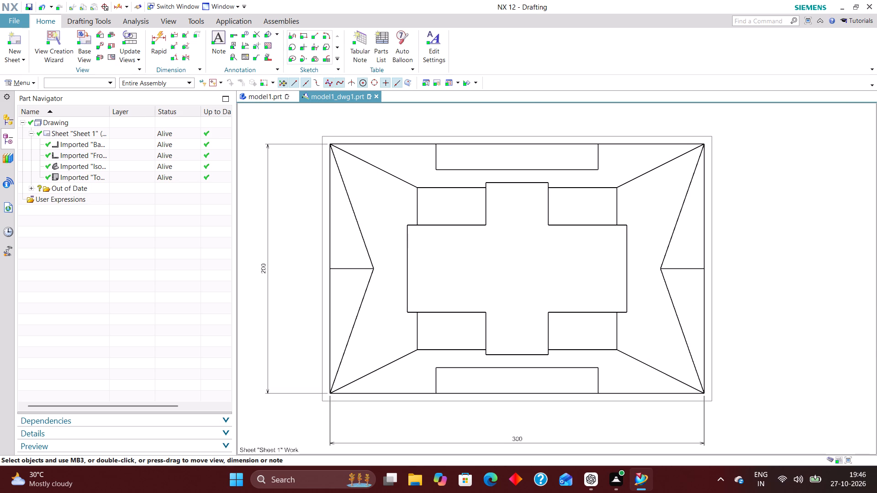
pyautogui.scroll(-2, 435, 299)
pyautogui.scroll(3, 434, 301)
pyautogui.scroll(-1, 403, 285)
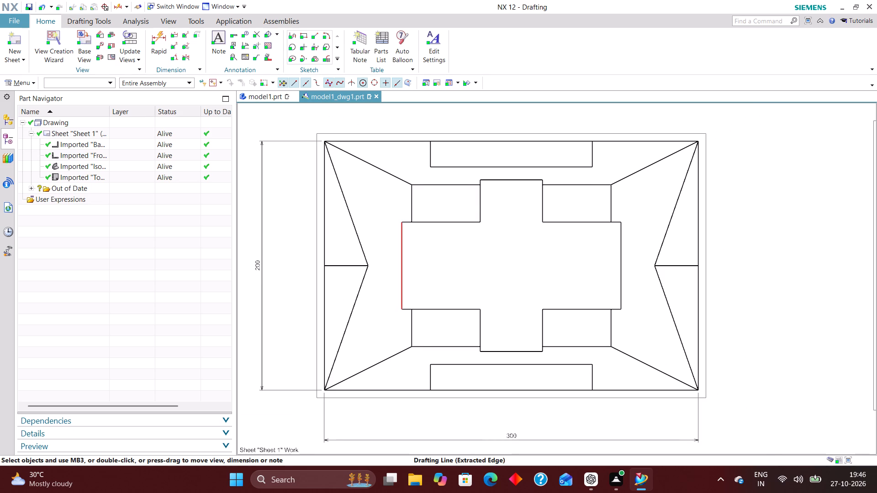
pyautogui.scroll(-1, 414, 257)
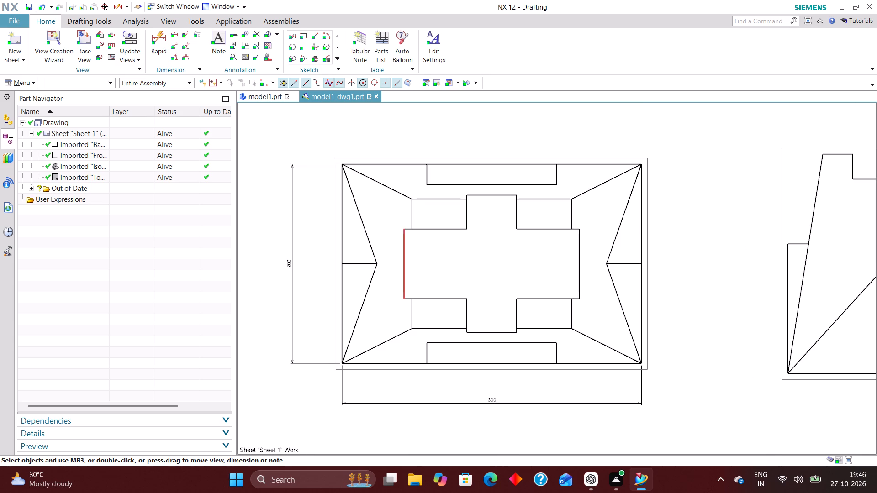
pyautogui.scroll(-2, 362, 232)
pyautogui.scroll(2, 361, 284)
pyautogui.scroll(-1, 391, 220)
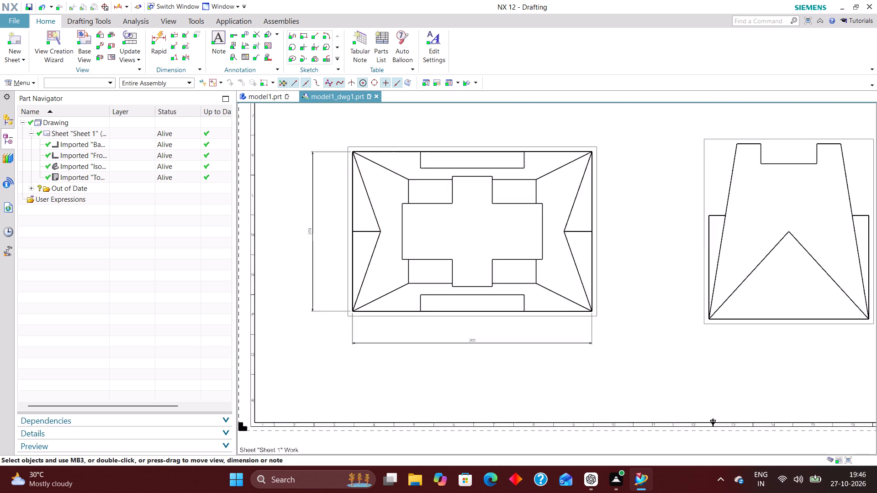
pyautogui.scroll(-2, 391, 223)
pyautogui.scroll(-2, 463, 293)
pyautogui.scroll(2, 536, 306)
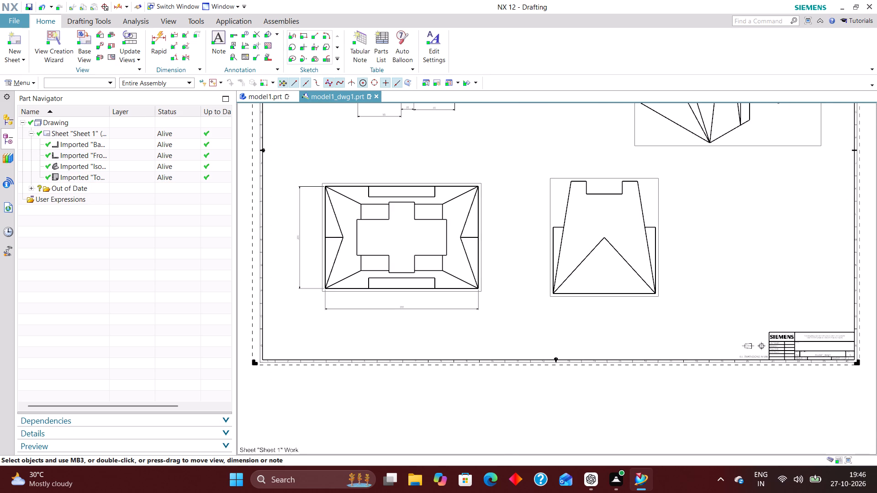
# Dimension the overall base width in the side view with Rapid Dimension, placed below the view.
pyautogui.click(164, 40)
pyautogui.scroll(3, 575, 326)
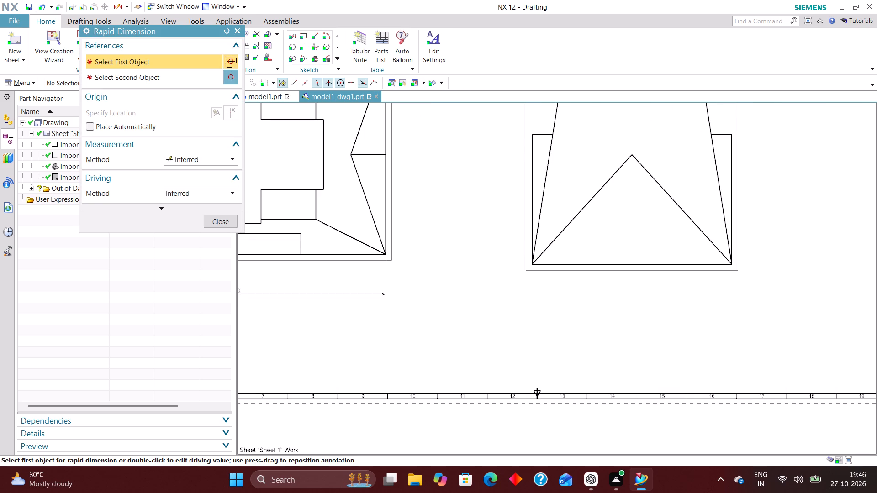
pyautogui.click(534, 265)
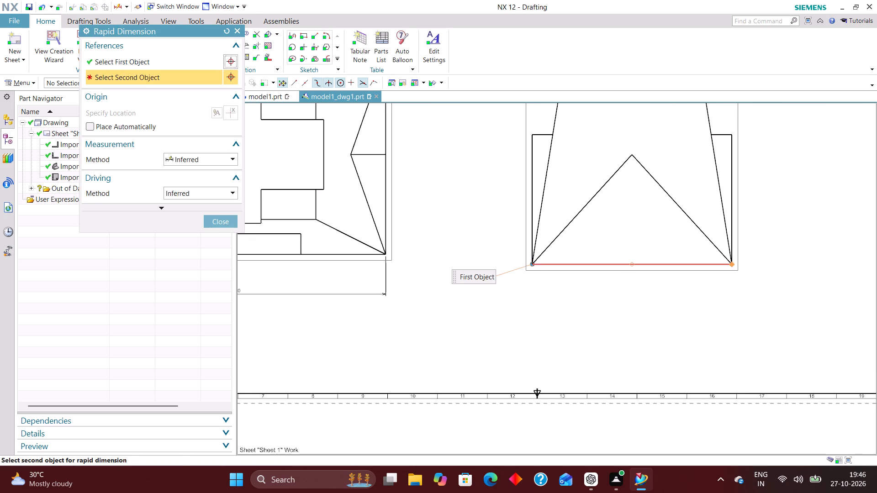
pyautogui.click(731, 267)
pyautogui.click(628, 314)
pyautogui.scroll(-3, 607, 386)
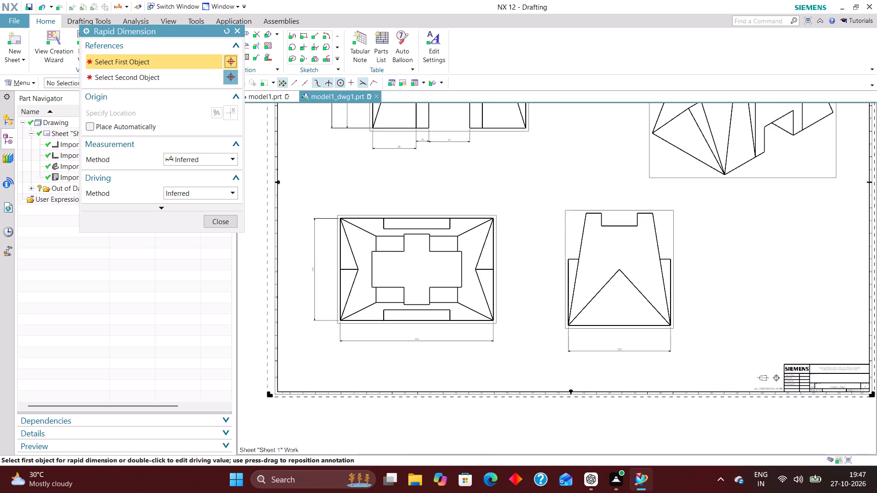
pyautogui.scroll(2, 645, 315)
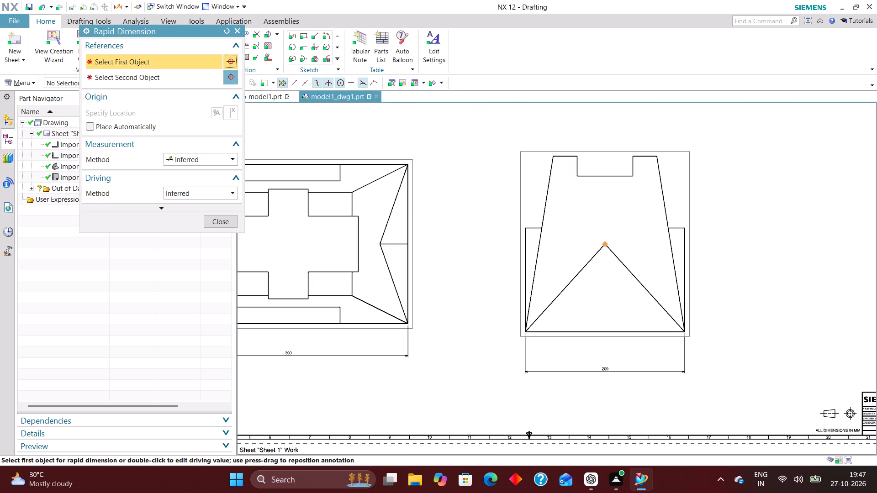
# Dimension the height of the triangular face's apex above the base in the side view, placed outside its right side.
pyautogui.click(607, 243)
pyautogui.click(684, 332)
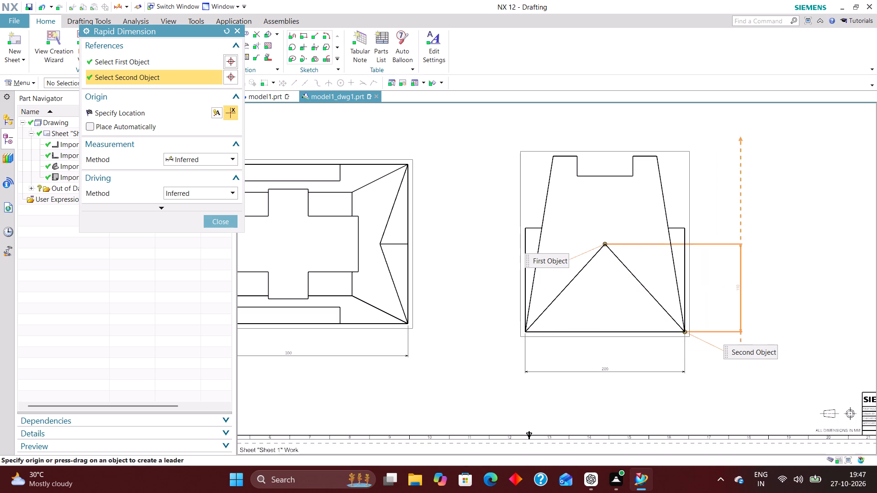
pyautogui.click(761, 285)
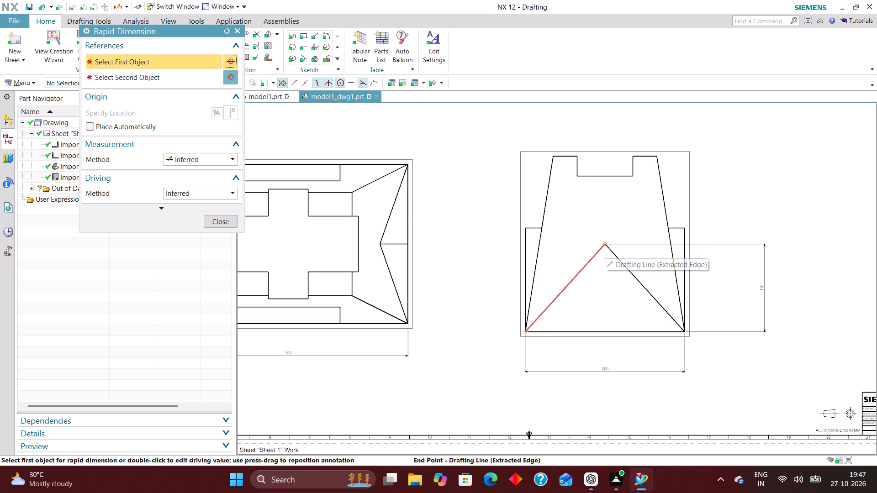
# Dimension the apex's horizontal offset from the left base corner below the side view, and move the overall base width dimension further down.
pyautogui.click(605, 246)
pyautogui.click(528, 333)
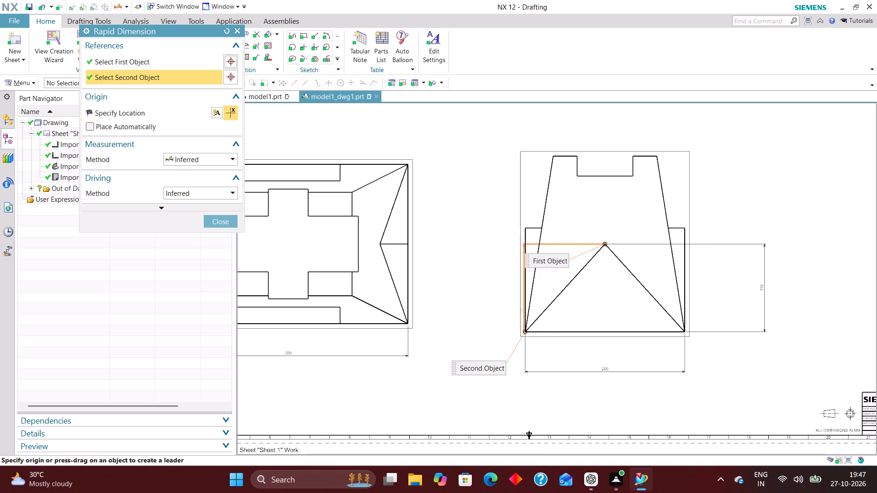
pyautogui.click(570, 356)
pyautogui.moveTo(606, 371); pyautogui.dragTo(604, 378)
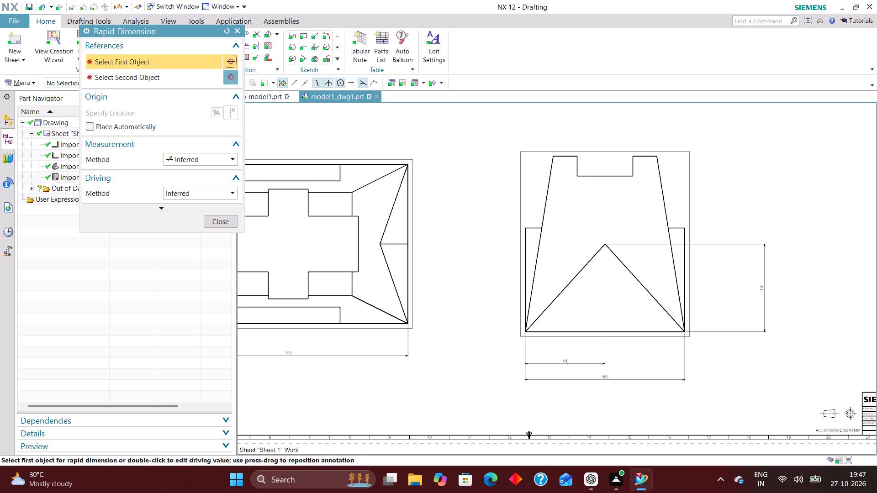
# Dimension the width of the top segment left of the notch in the side view, placed above the view.
pyautogui.scroll(-1, 636, 414)
pyautogui.scroll(4, 568, 208)
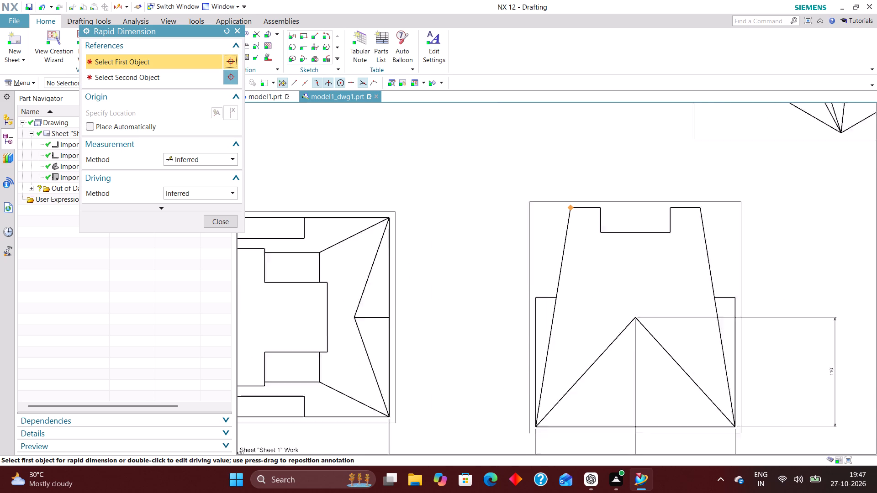
pyautogui.click(571, 207)
pyautogui.click(618, 207)
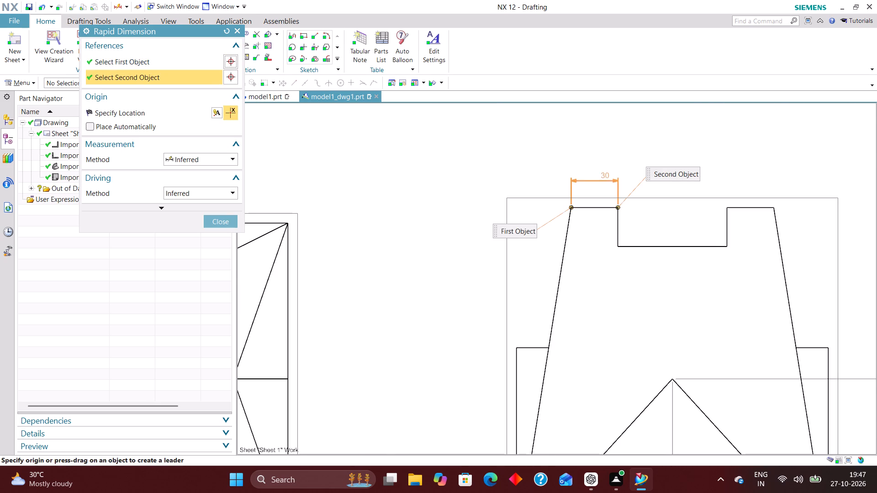
pyautogui.click(593, 147)
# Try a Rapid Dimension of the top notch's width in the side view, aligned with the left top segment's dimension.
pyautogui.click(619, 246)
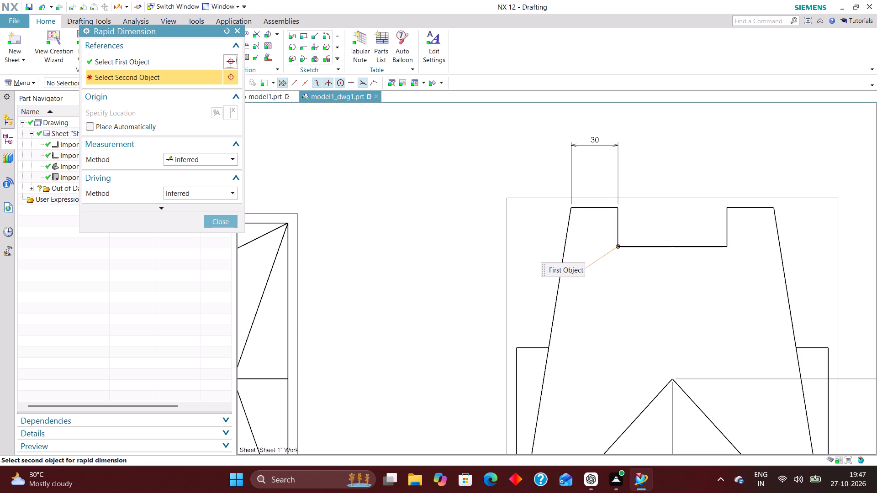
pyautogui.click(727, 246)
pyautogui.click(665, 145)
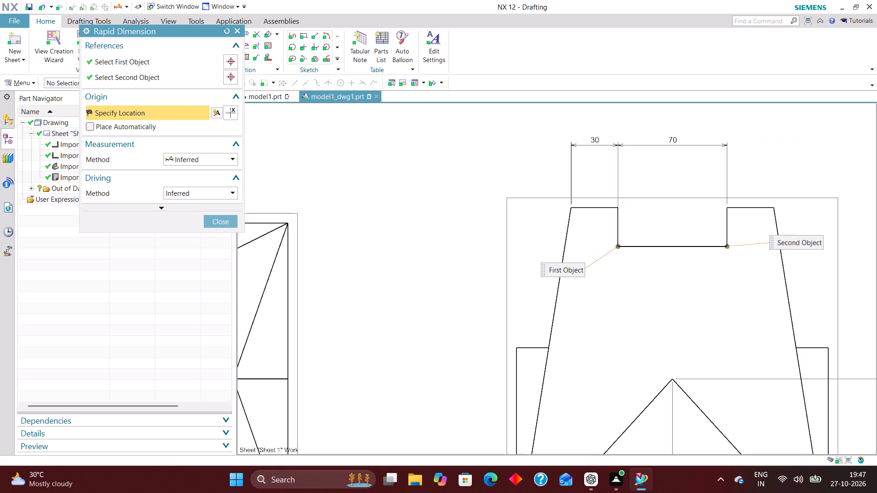
# Dimension the overall top width above the side view, spanning both outer top corners, and end the command.
pyautogui.scroll(-2, 647, 327)
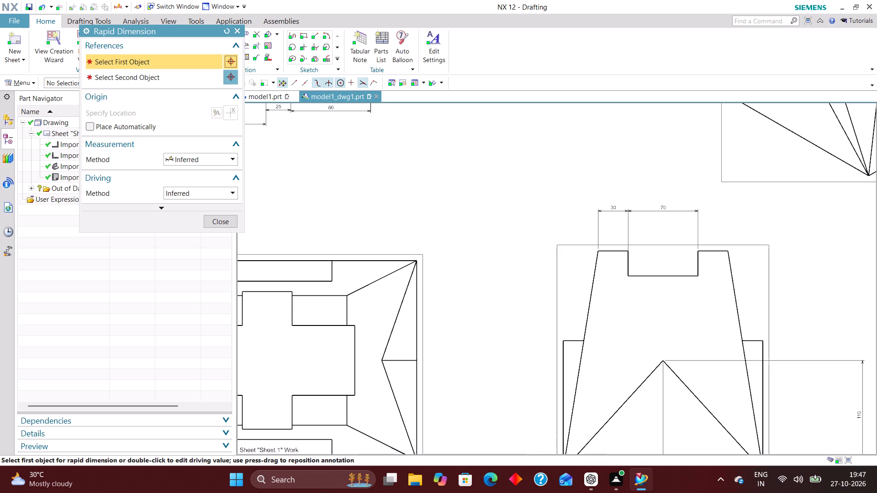
pyautogui.click(600, 251)
pyautogui.click(729, 251)
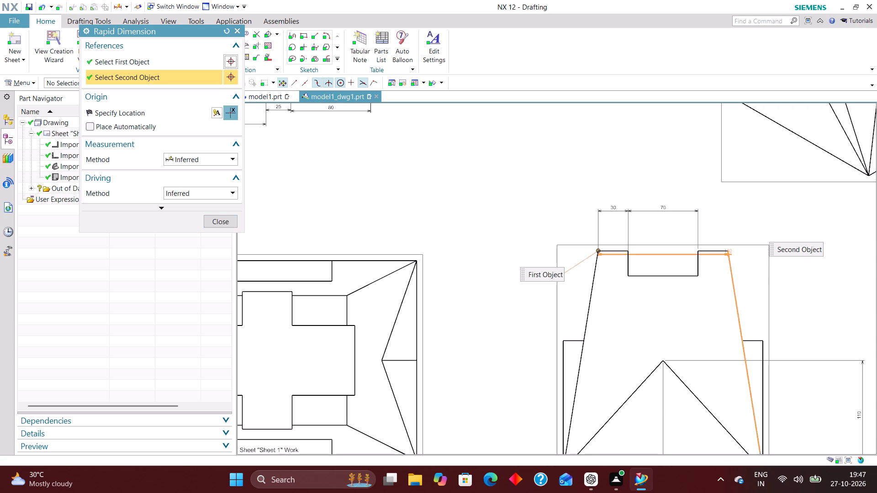
pyautogui.click(665, 172)
pyautogui.click(215, 220)
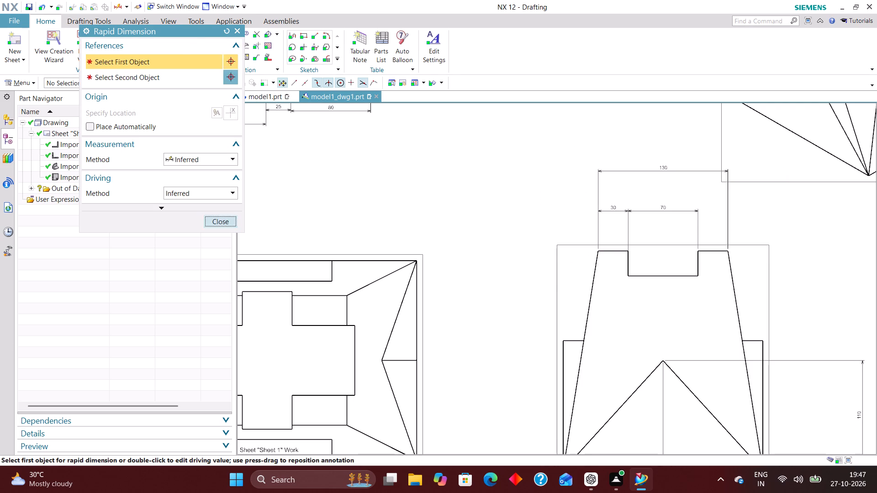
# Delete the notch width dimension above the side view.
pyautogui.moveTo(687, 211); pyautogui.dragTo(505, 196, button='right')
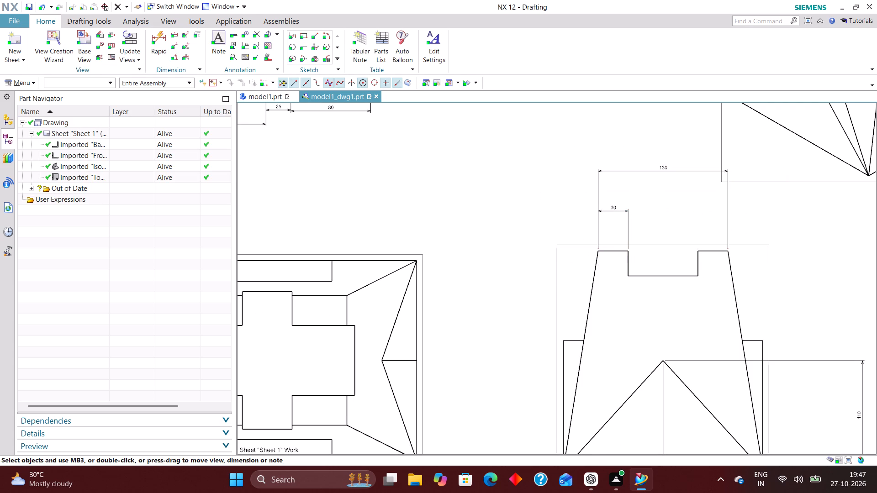
# Move the overall top width dimension closer to the side view.
pyautogui.moveTo(673, 170); pyautogui.dragTo(670, 185)
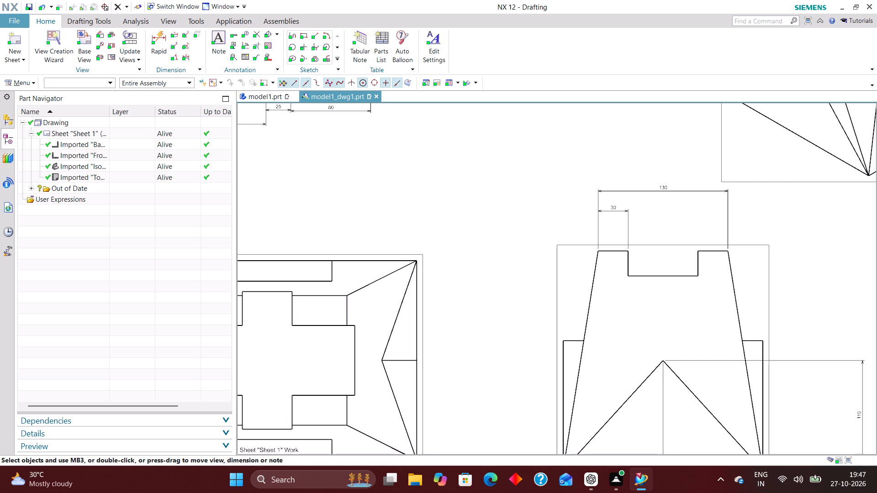
# Dimension the width of the top segment right of the notch with Rapid Dimension, aligned with the left segment's dimension in the side view.
pyautogui.click(162, 39)
pyautogui.click(729, 252)
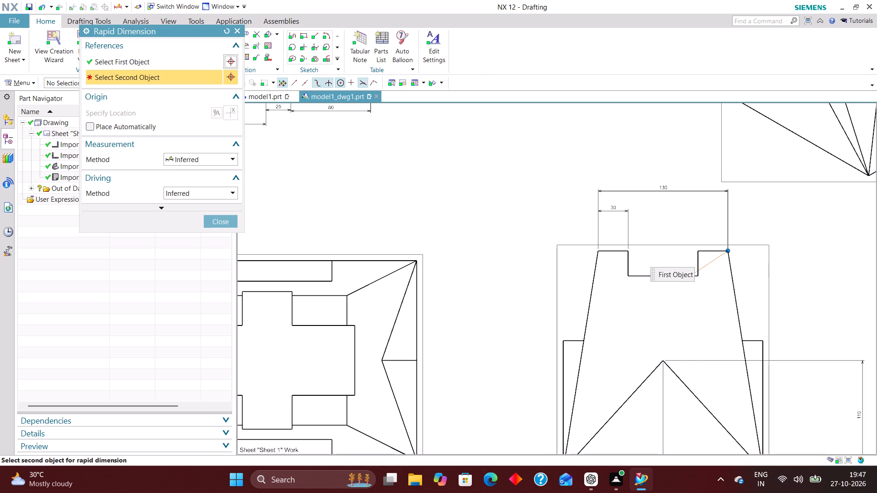
pyautogui.click(697, 251)
pyautogui.click(711, 211)
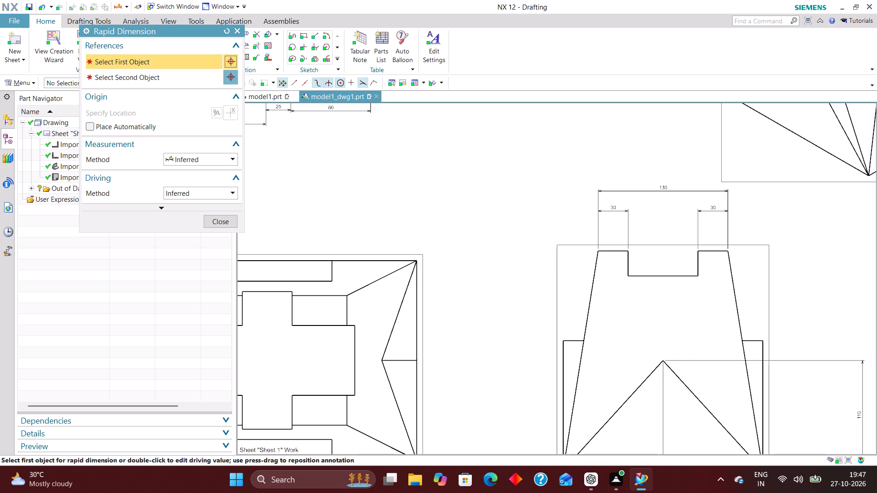
# Dimension the height of the left side block from the base in the side view, placed outside the view's left side.
pyautogui.scroll(-3, 559, 178)
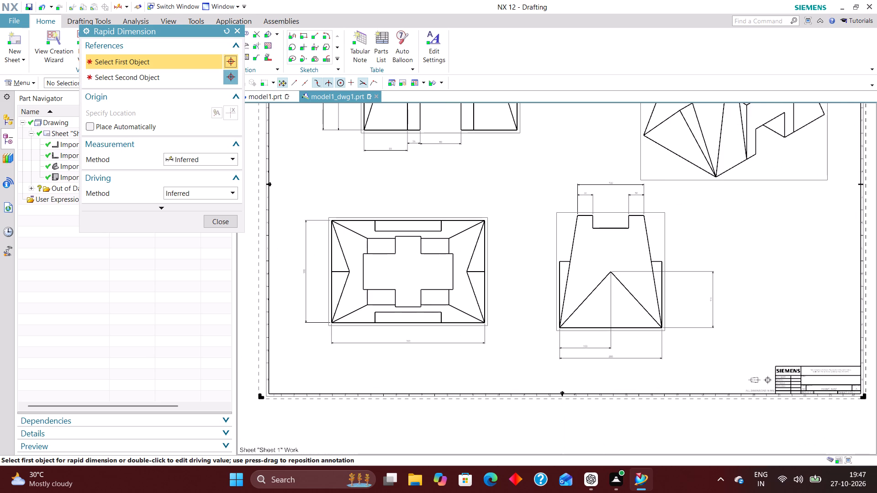
pyautogui.scroll(-1, 542, 276)
pyautogui.scroll(4, 572, 220)
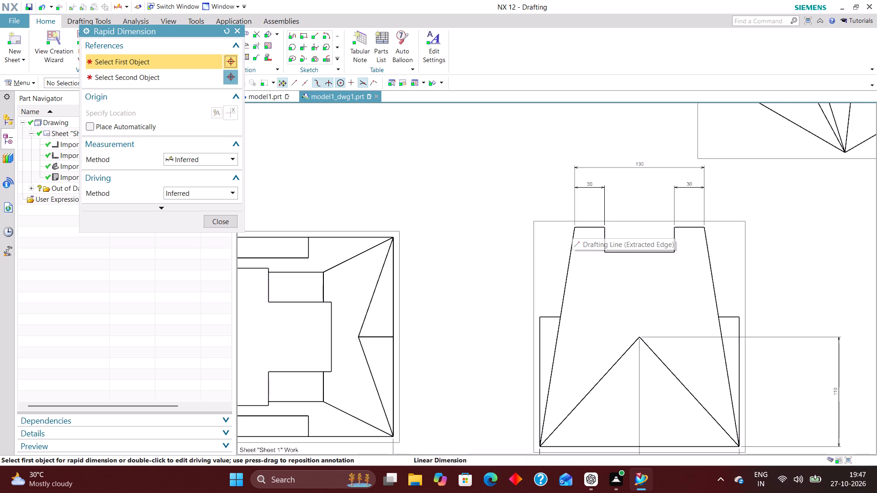
pyautogui.scroll(-2, 533, 202)
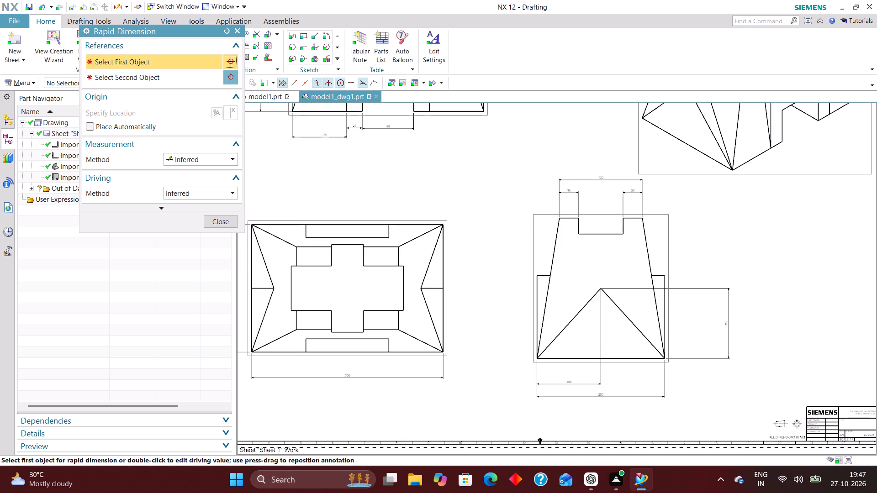
pyautogui.scroll(3, 544, 290)
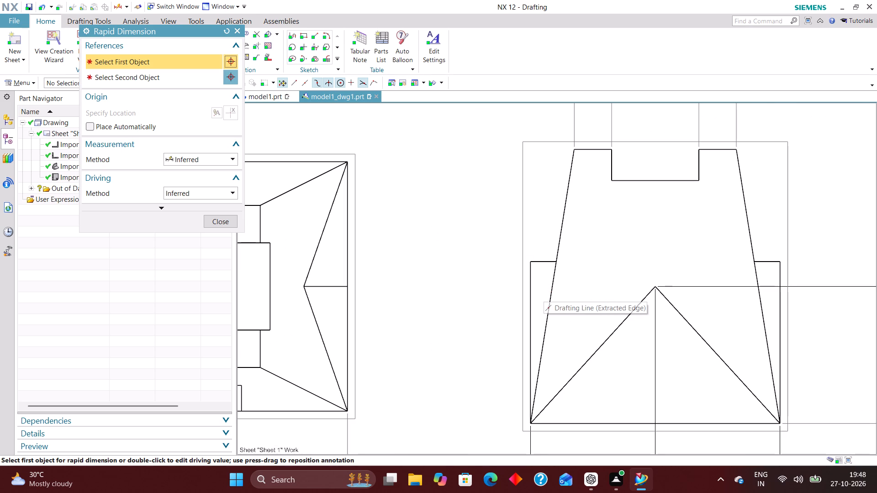
pyautogui.click(531, 262)
pyautogui.scroll(-2, 576, 289)
pyautogui.scroll(3, 555, 375)
pyautogui.click(542, 377)
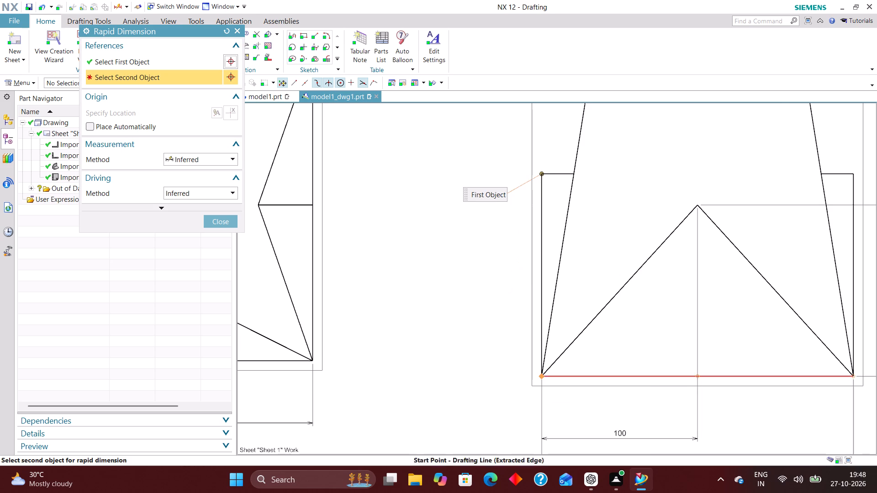
pyautogui.click(475, 268)
# Dimension the height of the central bottom opening in the front view, placed inside the opening.
pyautogui.scroll(-4, 500, 296)
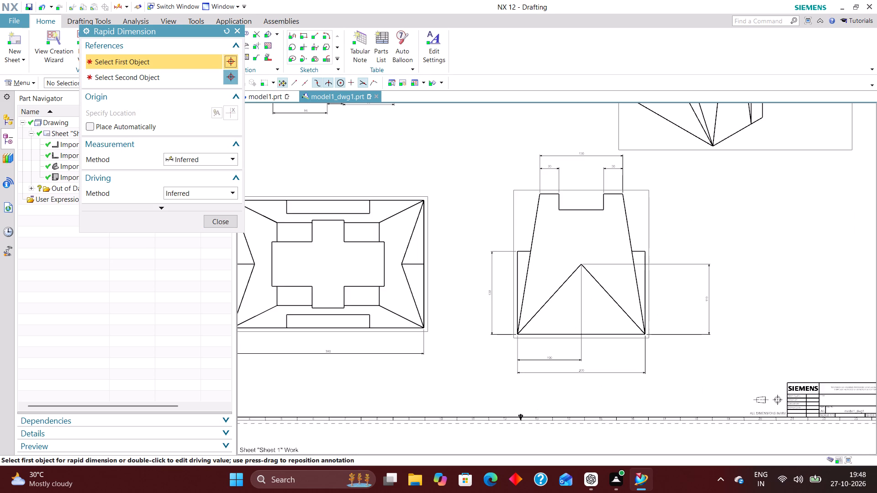
pyautogui.scroll(-2, 495, 359)
pyautogui.scroll(2, 592, 297)
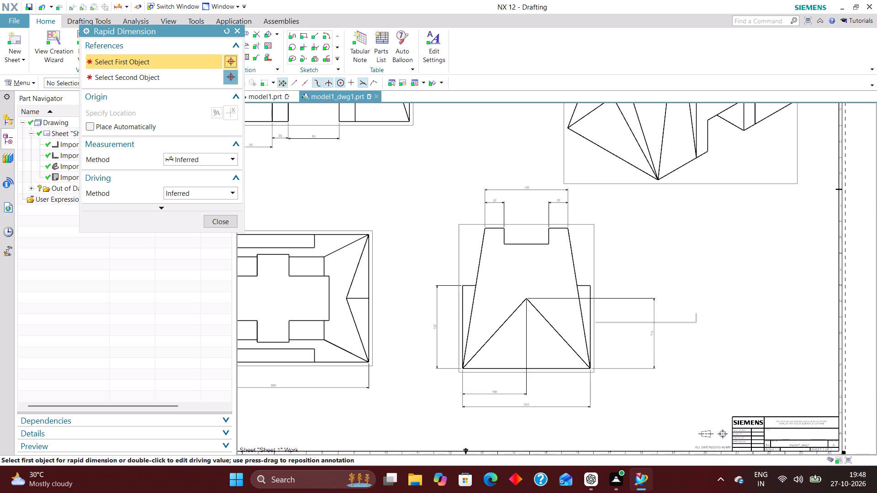
pyautogui.scroll(-2, 626, 305)
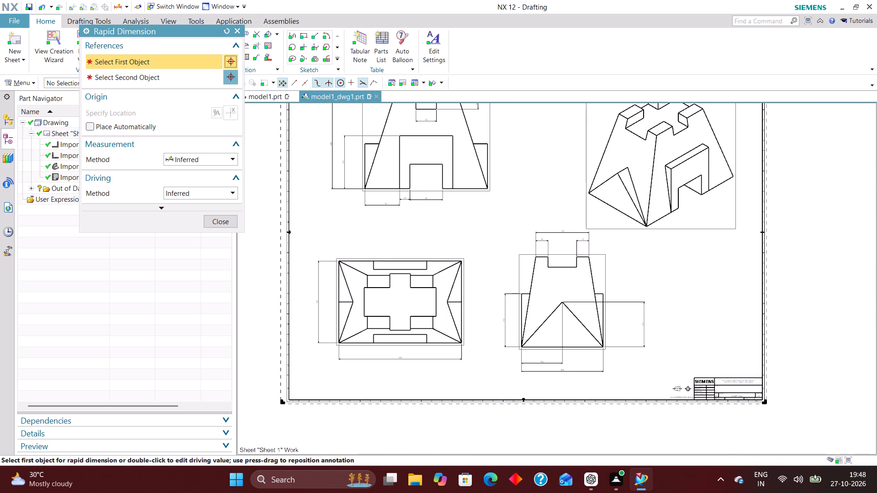
pyautogui.scroll(4, 436, 169)
pyautogui.click(452, 218)
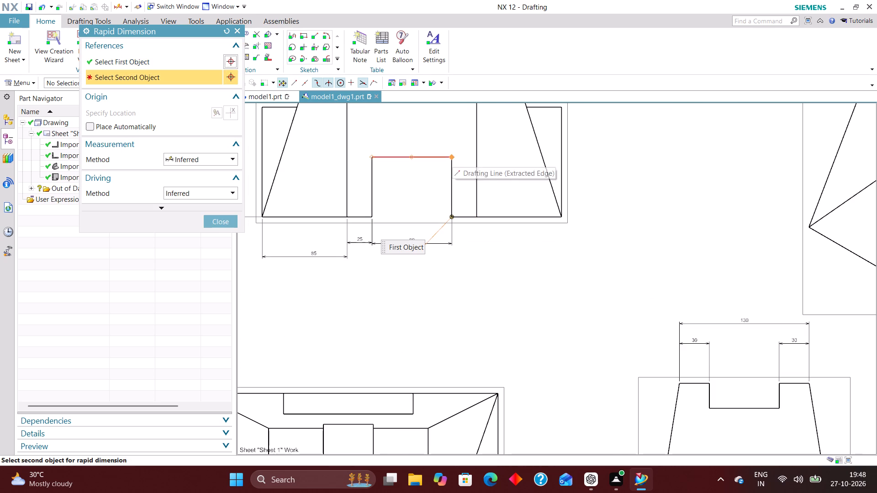
pyautogui.click(452, 155)
pyautogui.click(433, 183)
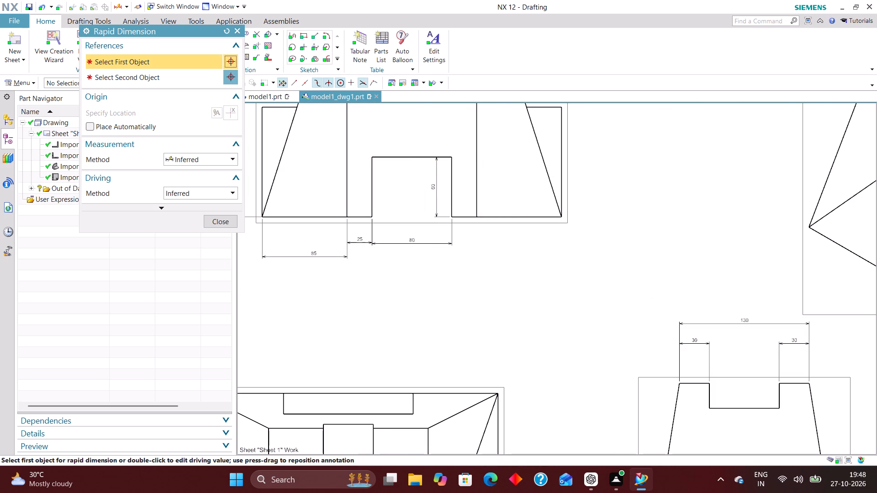
# Examine the whole sheet's front, top and side views for features that still lack dimensions.
pyautogui.scroll(-2, 489, 295)
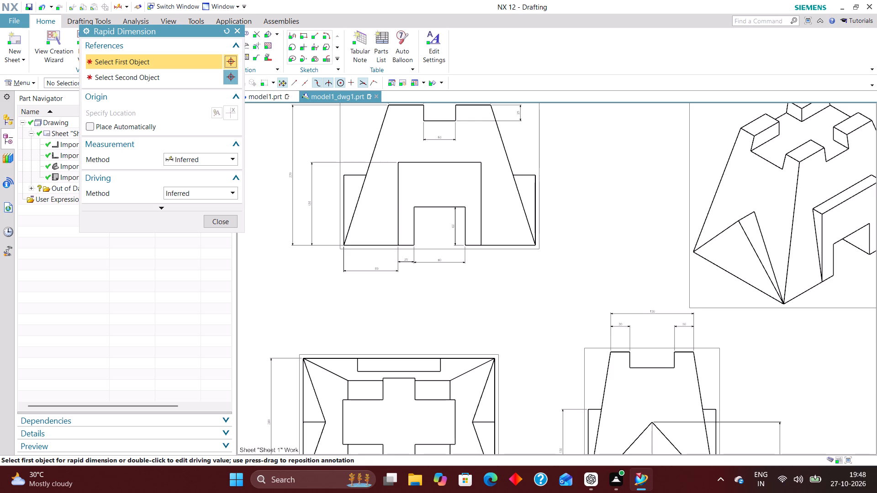
pyautogui.scroll(2, 375, 268)
pyautogui.scroll(-4, 370, 255)
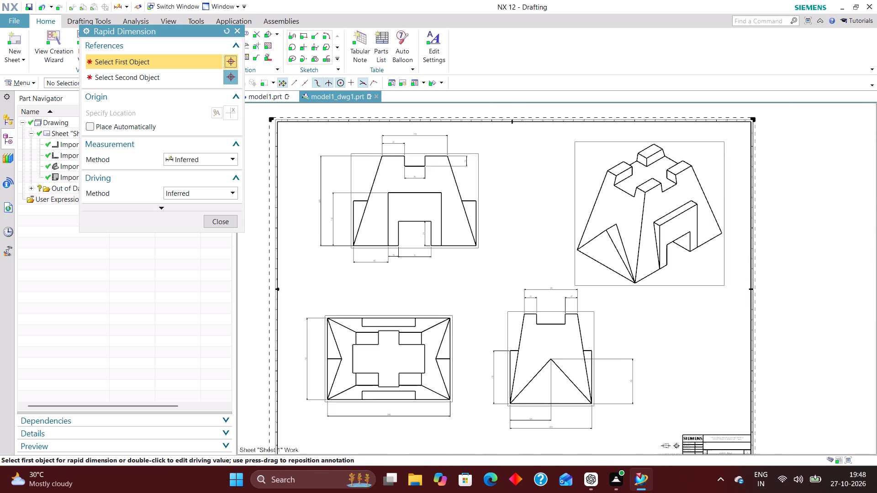
pyautogui.scroll(3, 397, 312)
pyautogui.scroll(-3, 425, 251)
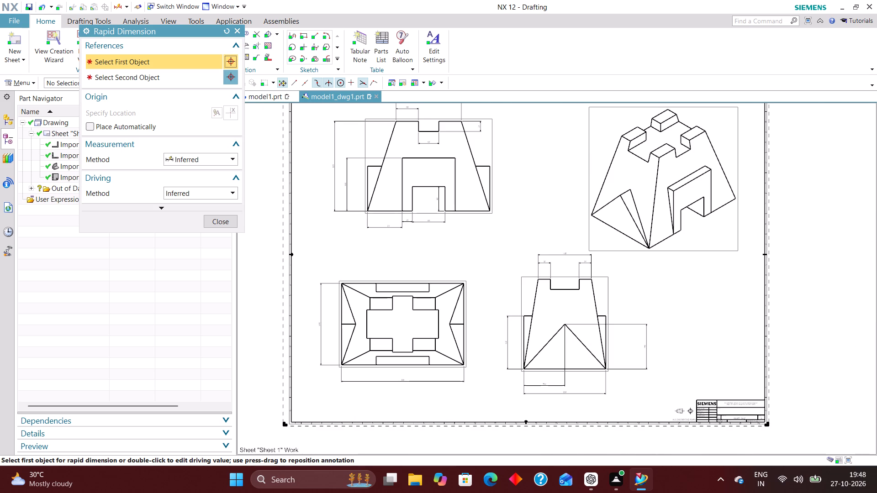
pyautogui.scroll(-1, 415, 341)
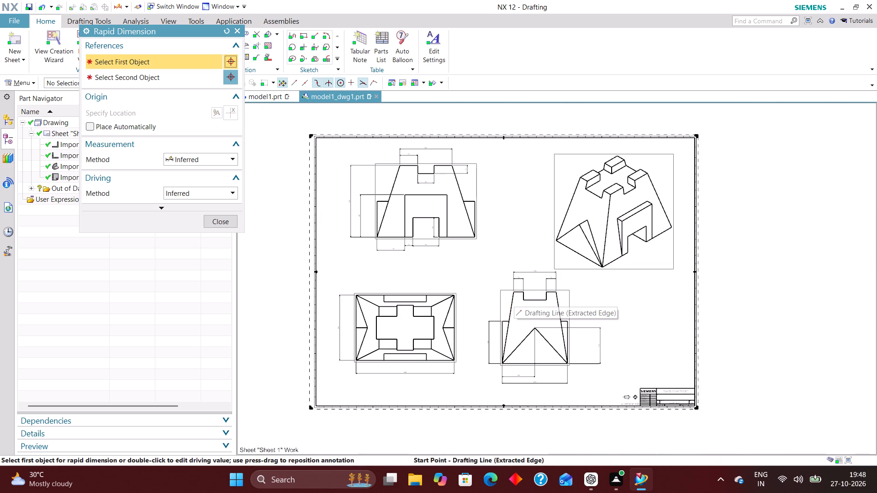
pyautogui.scroll(3, 385, 325)
pyautogui.scroll(-2, 387, 261)
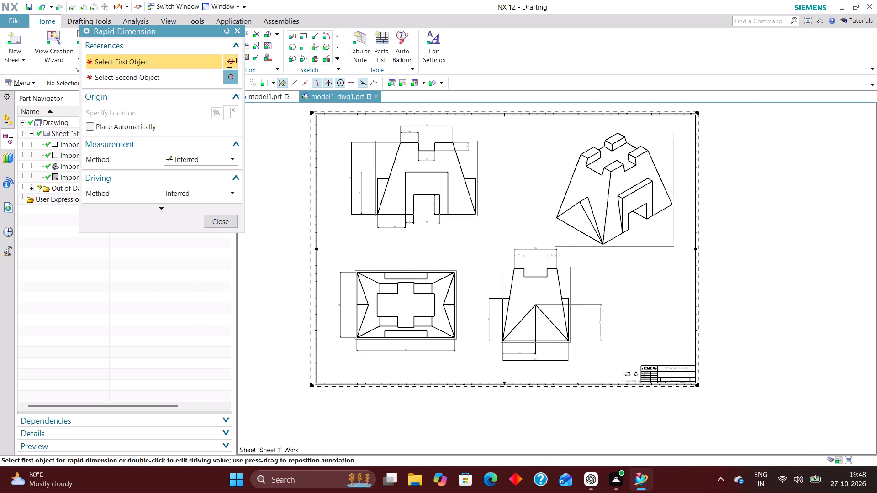
# Dimension the horizontal distance between the lower-right inner sloping-edge corner and the outer base corner in the top view, placed above the view.
pyautogui.scroll(3, 459, 345)
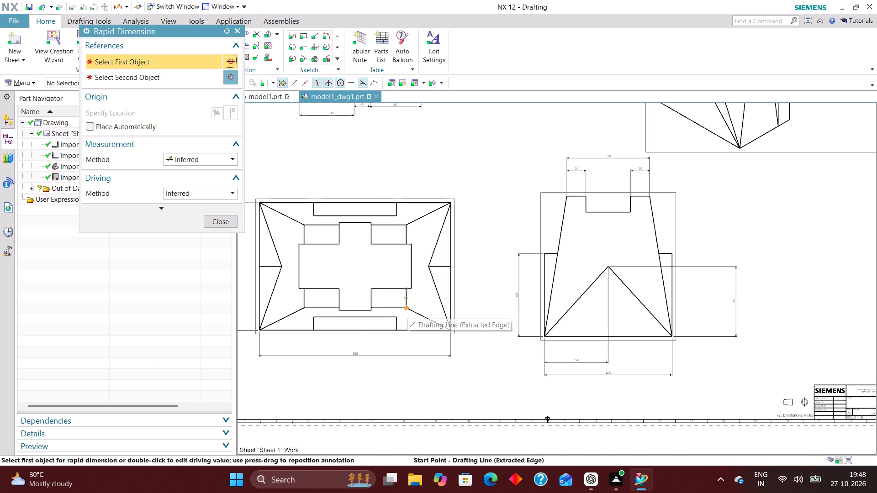
pyautogui.click(407, 307)
pyautogui.click(450, 329)
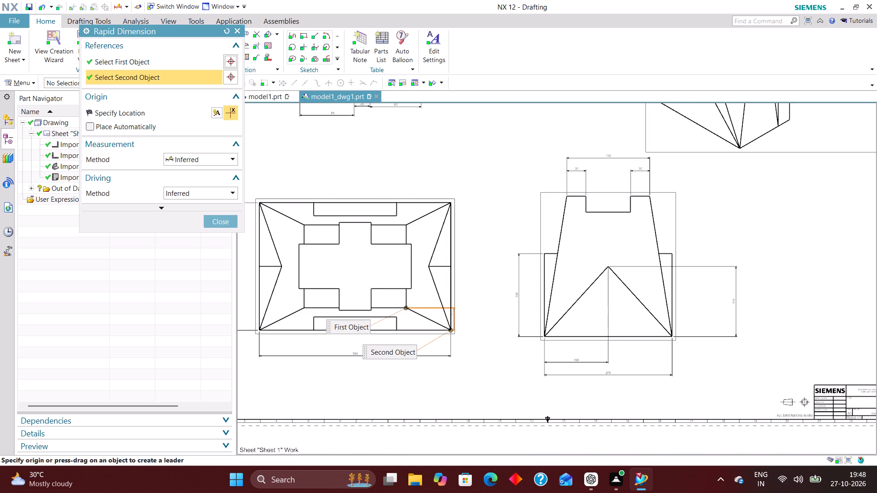
pyautogui.click(432, 147)
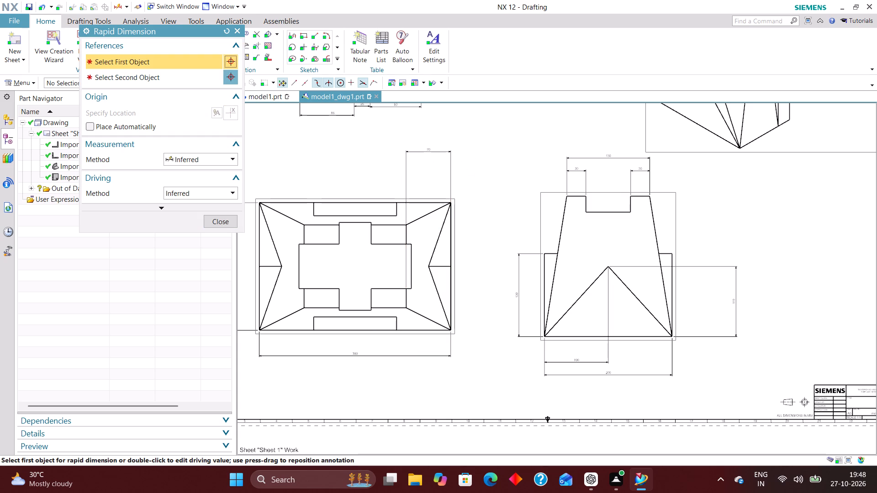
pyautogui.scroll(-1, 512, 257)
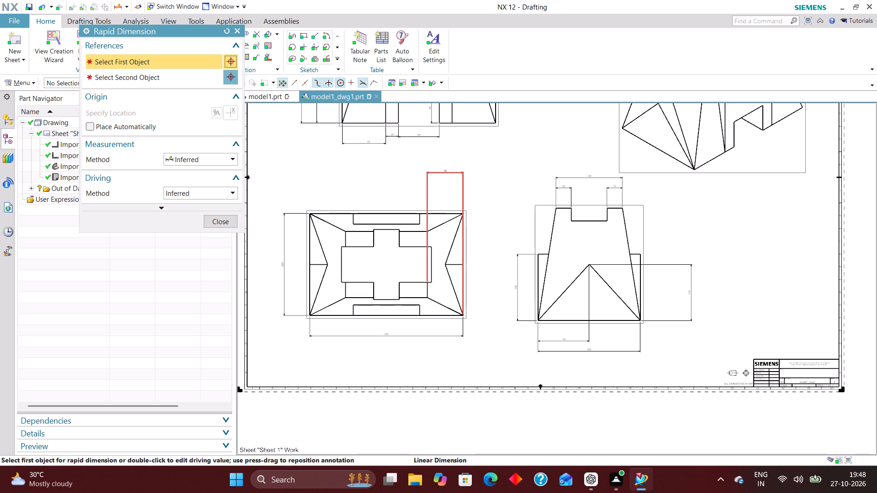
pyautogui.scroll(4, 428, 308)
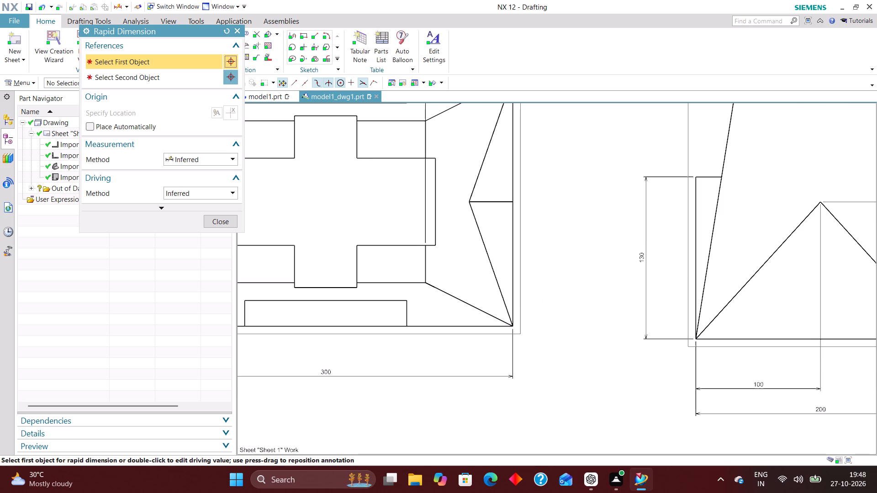
# Dimension the vertical distance between the lower-right inner sloping-edge corner and the outer base corner in the top view, placed outside its right side.
pyautogui.click(425, 283)
pyautogui.click(515, 326)
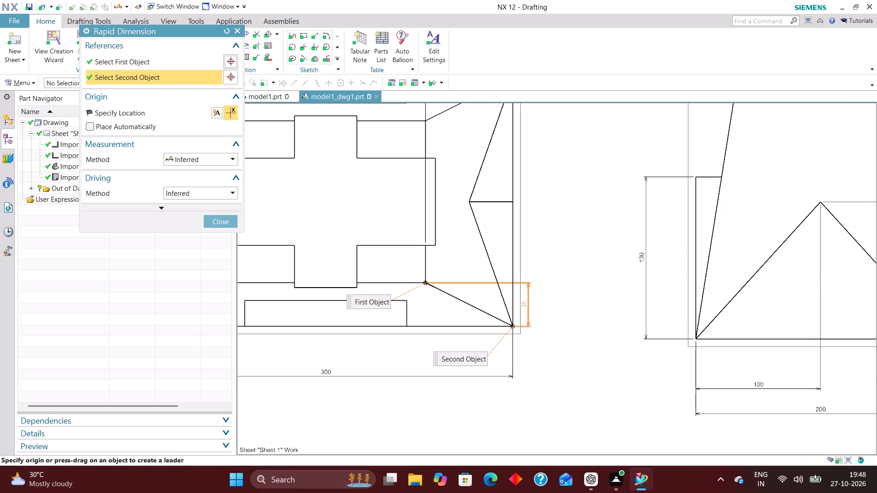
pyautogui.click(578, 303)
pyautogui.scroll(-5, 563, 362)
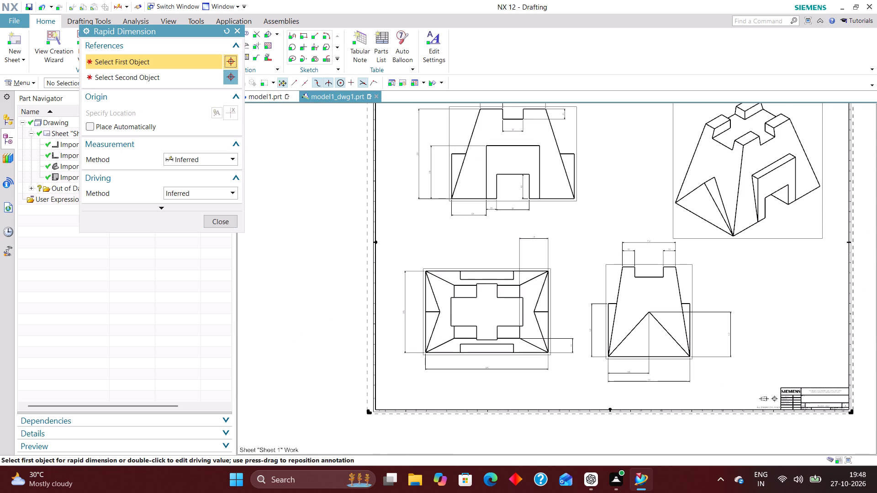
pyautogui.scroll(4, 541, 372)
pyautogui.scroll(-2, 497, 339)
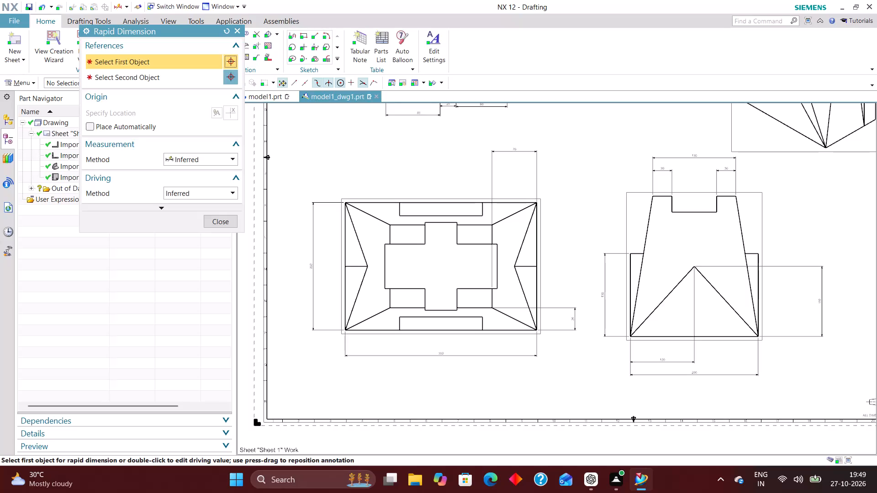
pyautogui.click(227, 222)
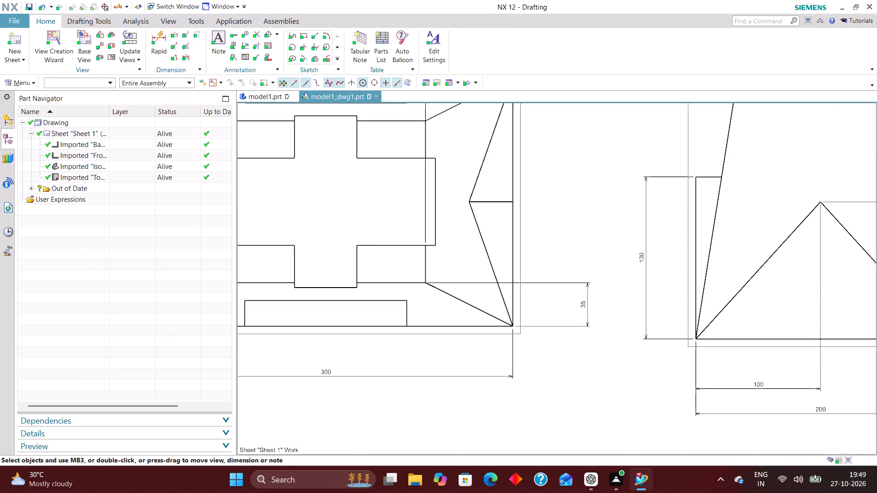
# Move the triangle apex height dimension in the side view slightly closer to the view's outline.
pyautogui.scroll(-5, 454, 244)
pyautogui.scroll(2, 475, 301)
pyautogui.moveTo(544, 291); pyautogui.dragTo(483, 339, button='right')
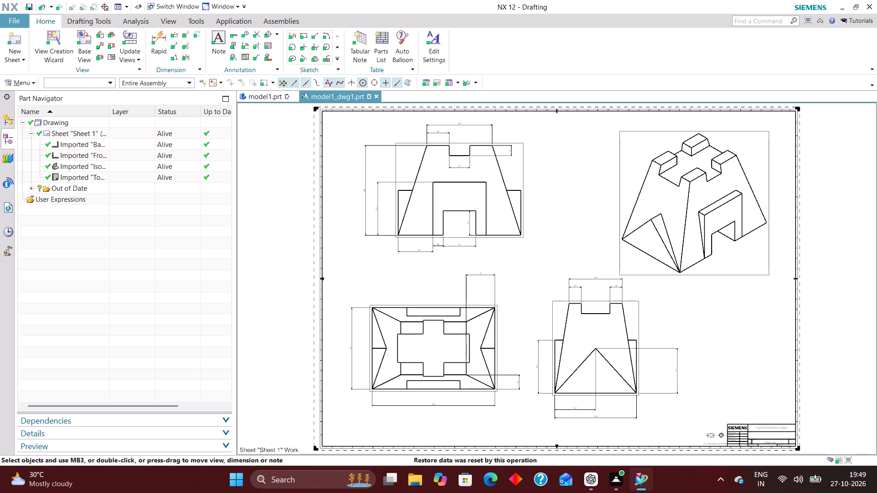
pyautogui.scroll(6, 582, 338)
pyautogui.scroll(-2, 445, 244)
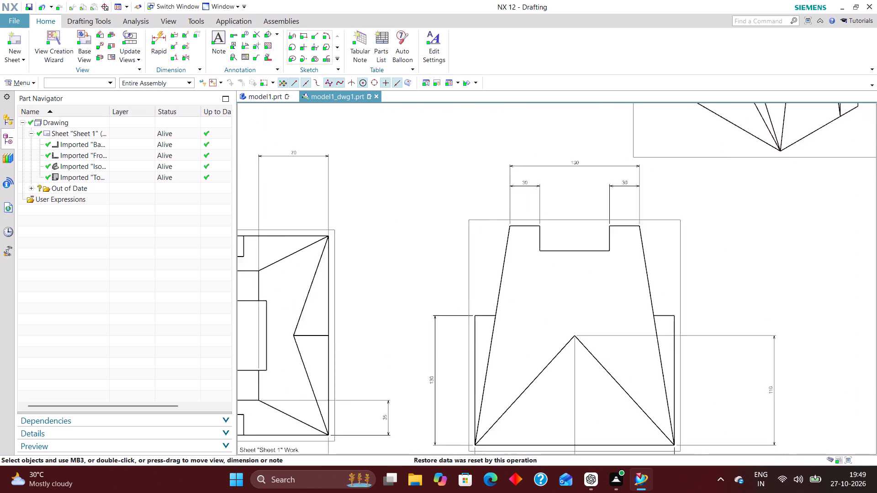
pyautogui.scroll(-1, 445, 244)
pyautogui.scroll(2, 449, 350)
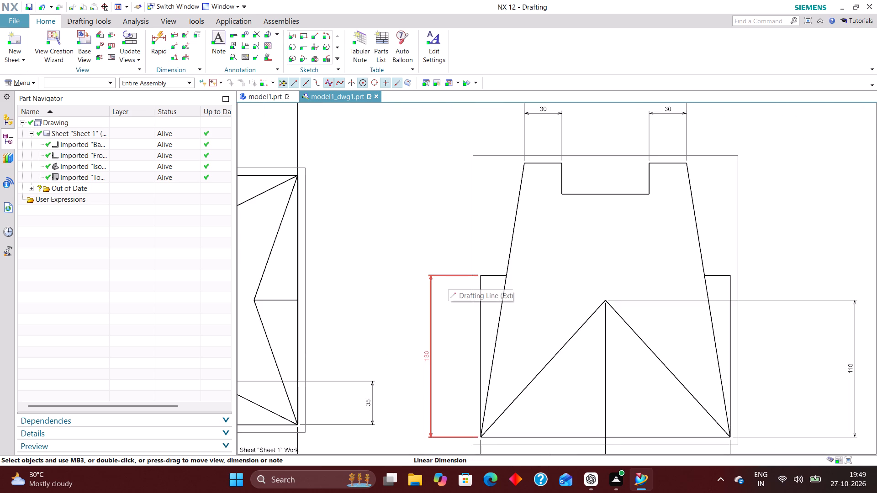
pyautogui.scroll(-3, 465, 243)
pyautogui.scroll(3, 585, 287)
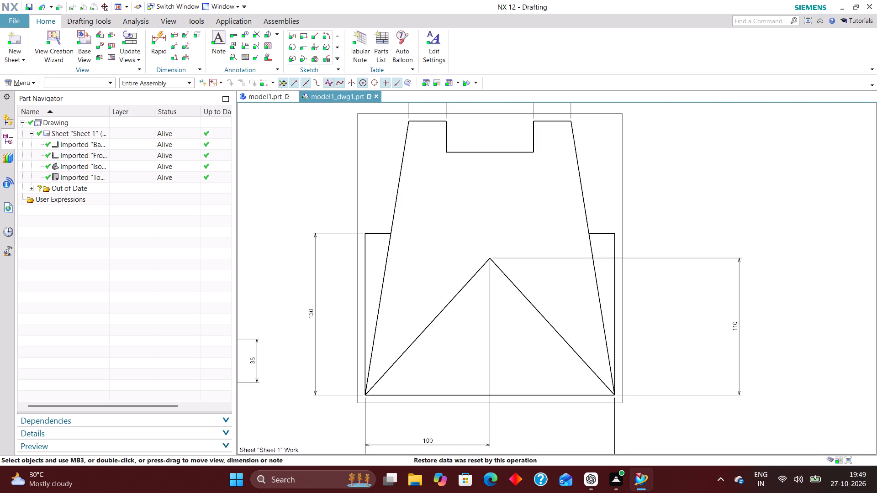
pyautogui.scroll(-3, 610, 270)
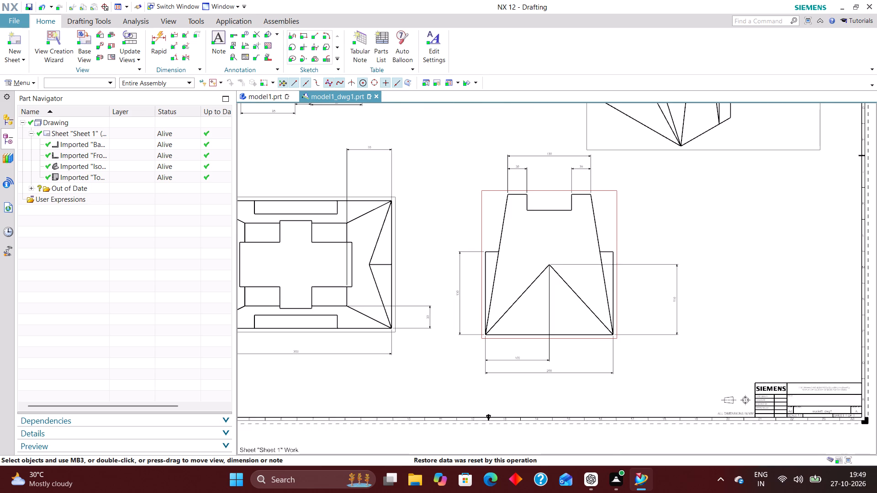
pyautogui.scroll(4, 682, 288)
pyautogui.moveTo(669, 318); pyautogui.dragTo(631, 314)
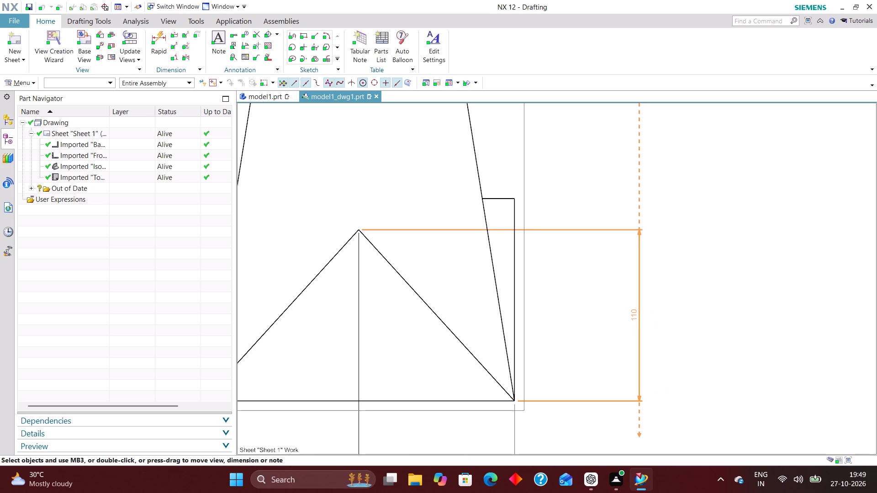
pyautogui.moveTo(631, 314); pyautogui.dragTo(631, 314)
# Show a view label for the isometric view, with the view label type set to Name.
pyautogui.scroll(-5, 604, 325)
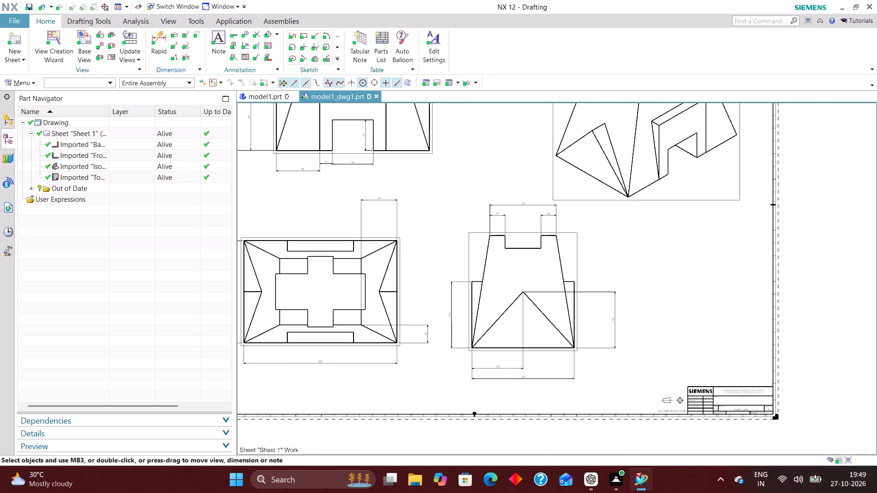
pyautogui.scroll(3, 553, 261)
pyautogui.scroll(-5, 510, 280)
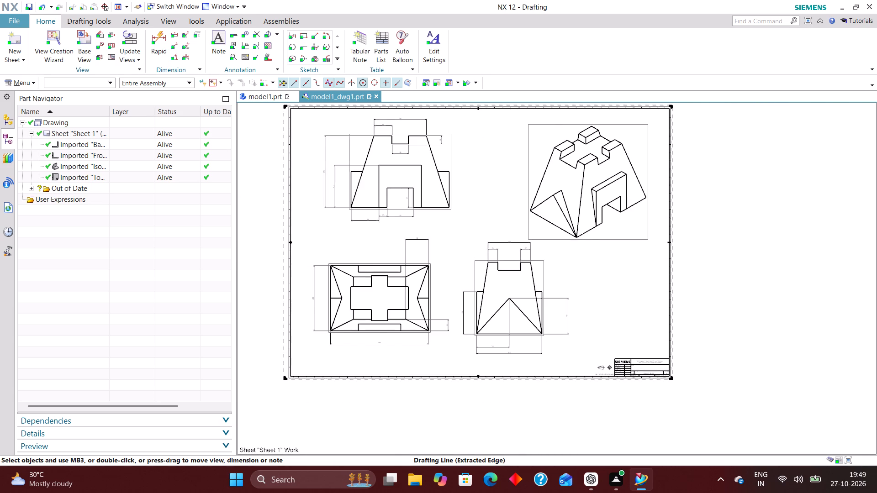
pyautogui.scroll(1, 565, 226)
pyautogui.scroll(1, 554, 319)
pyautogui.moveTo(626, 244); pyautogui.dragTo(591, 310, button='right')
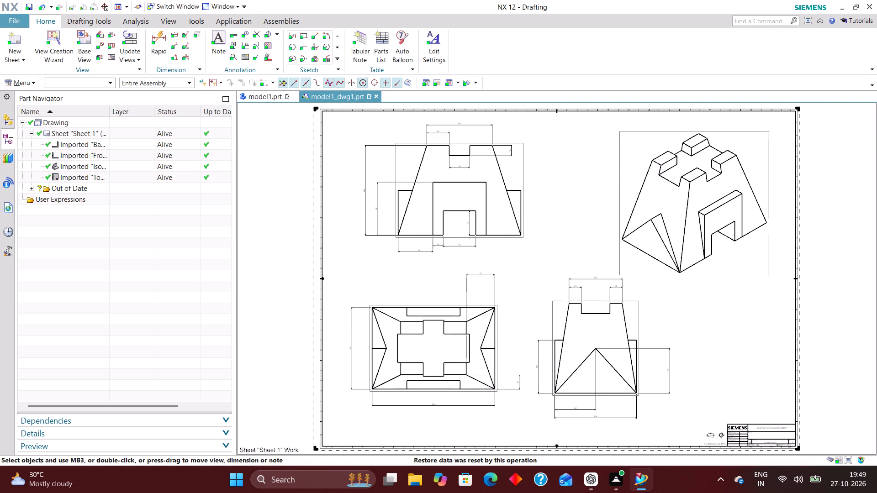
pyautogui.rightClick(715, 274)
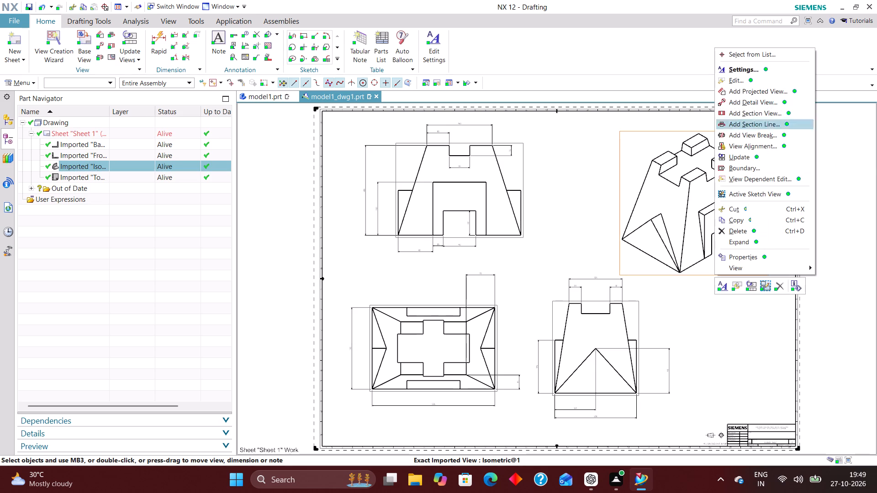
pyautogui.click(768, 68)
pyautogui.click(177, 76)
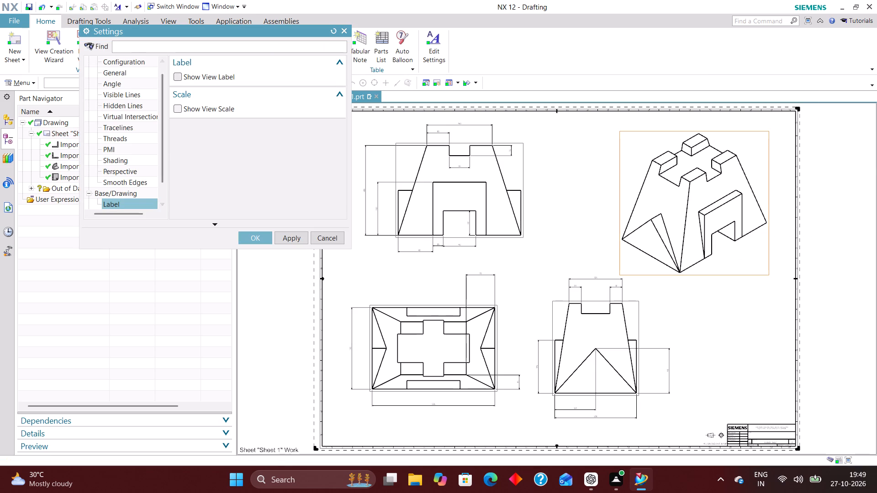
pyautogui.click(317, 123)
pyautogui.click(313, 133)
pyautogui.click(259, 238)
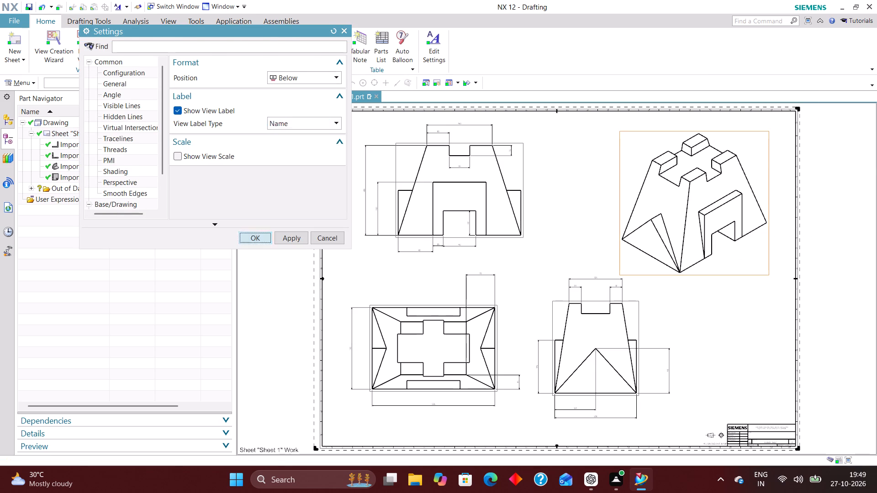
# Show a view label for the front view, with the view label type set to Name.
pyautogui.rightClick(506, 240)
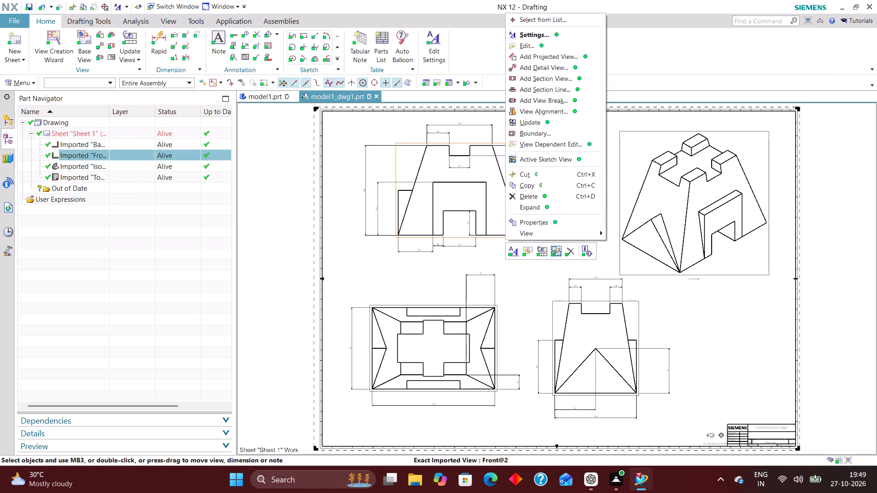
pyautogui.click(534, 31)
pyautogui.click(180, 75)
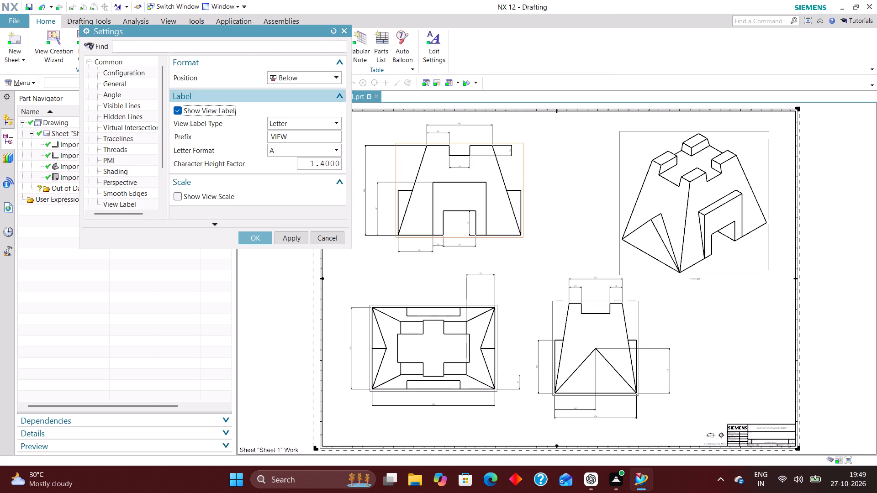
pyautogui.click(312, 122)
pyautogui.click(306, 132)
pyautogui.click(260, 237)
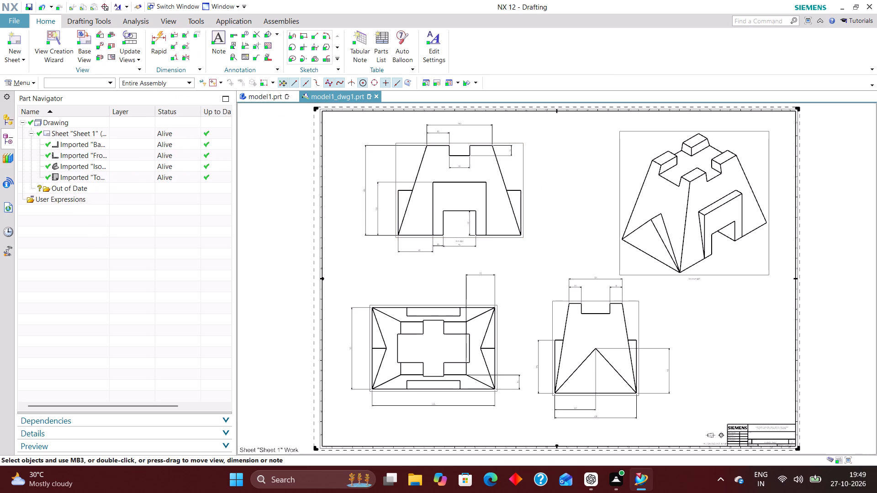
# Show a view label for the top view, with the view label type set to Name.
pyautogui.rightClick(433, 395)
pyautogui.click(467, 189)
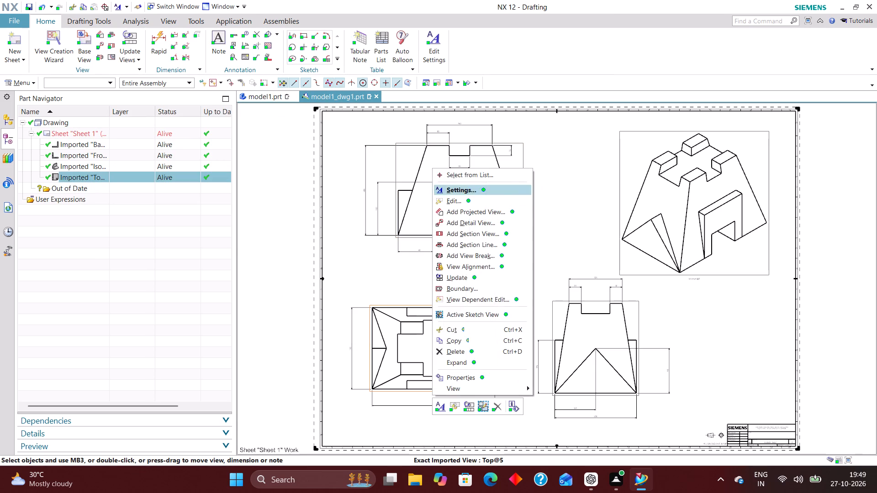
pyautogui.click(181, 76)
pyautogui.click(306, 125)
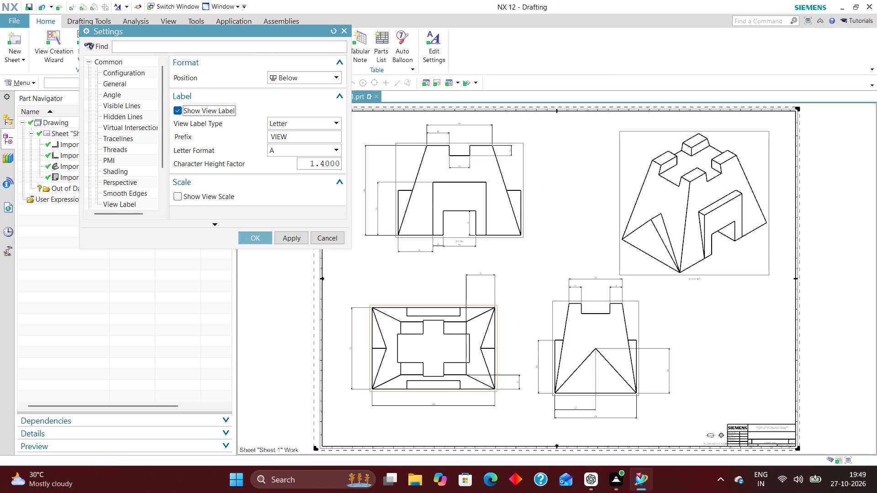
pyautogui.click(305, 134)
pyautogui.click(255, 237)
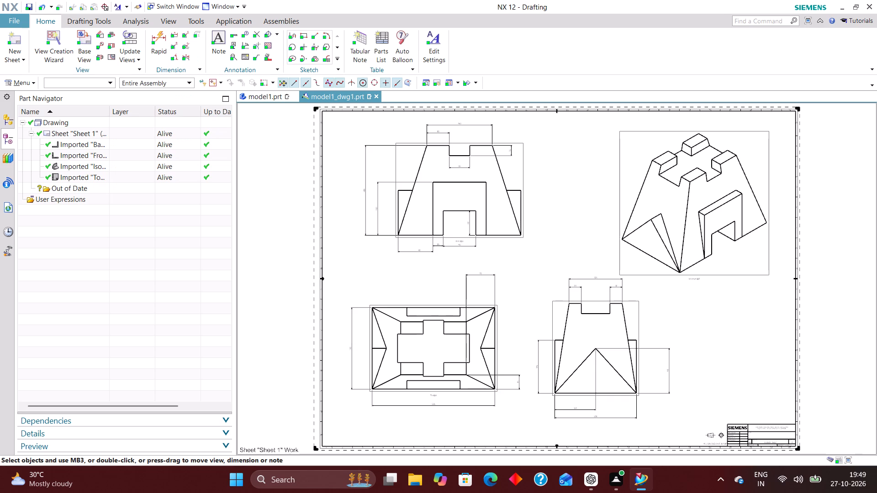
# Show a view label for the side view, with the view label type set to Name.
pyautogui.rightClick(611, 399)
pyautogui.click(655, 195)
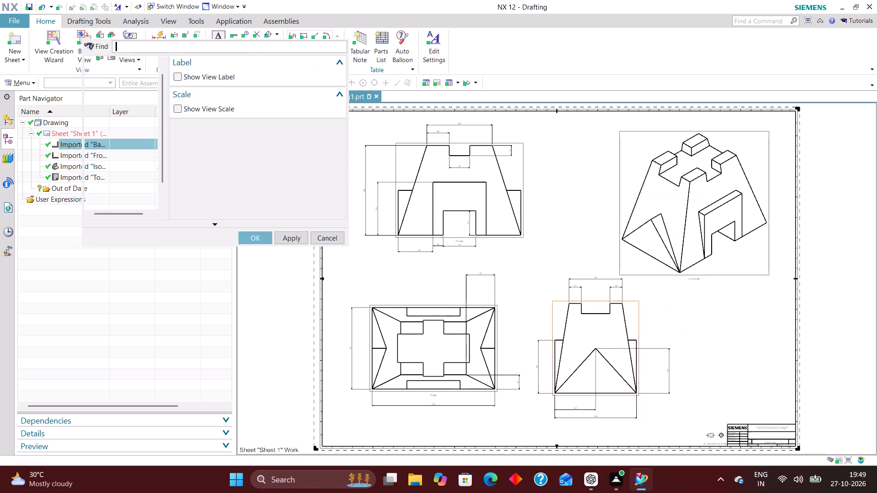
pyautogui.click(180, 75)
pyautogui.click(285, 124)
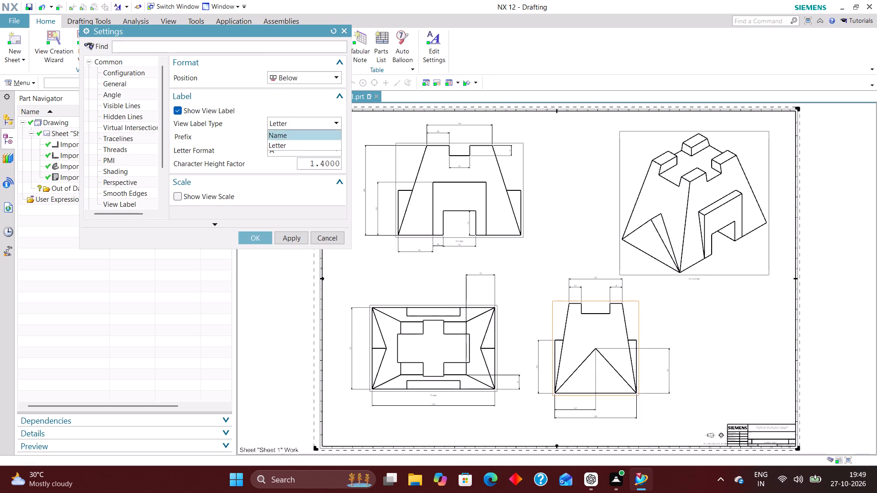
pyautogui.click(285, 133)
pyautogui.click(264, 236)
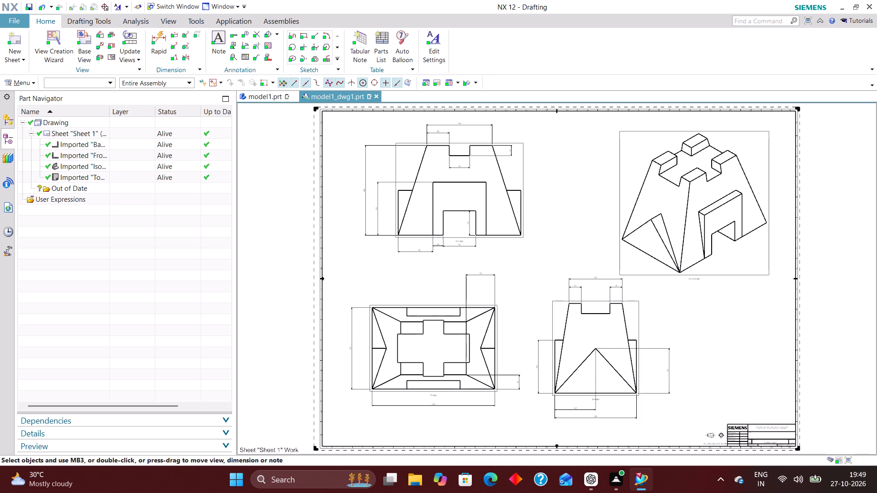
# Rename the isometric view as ISOMETRIC VIEW, in capital letters.
pyautogui.click(115, 168)
pyautogui.rightClick(115, 165)
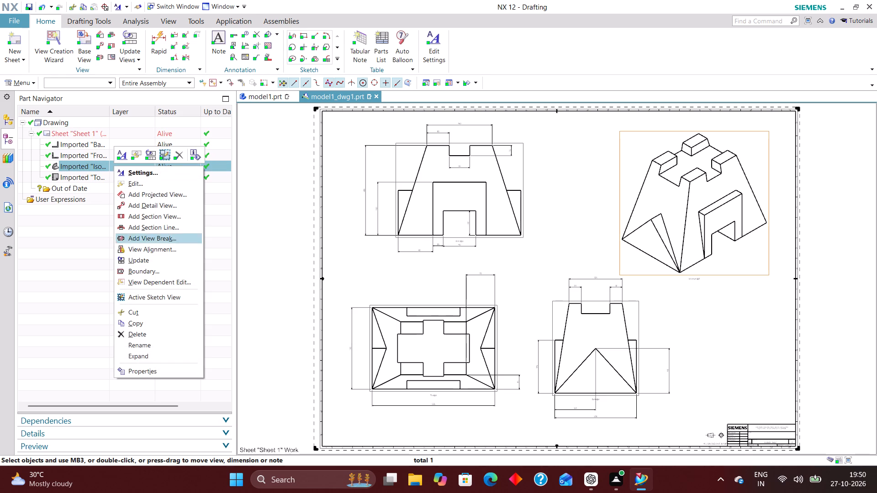
pyautogui.click(148, 345)
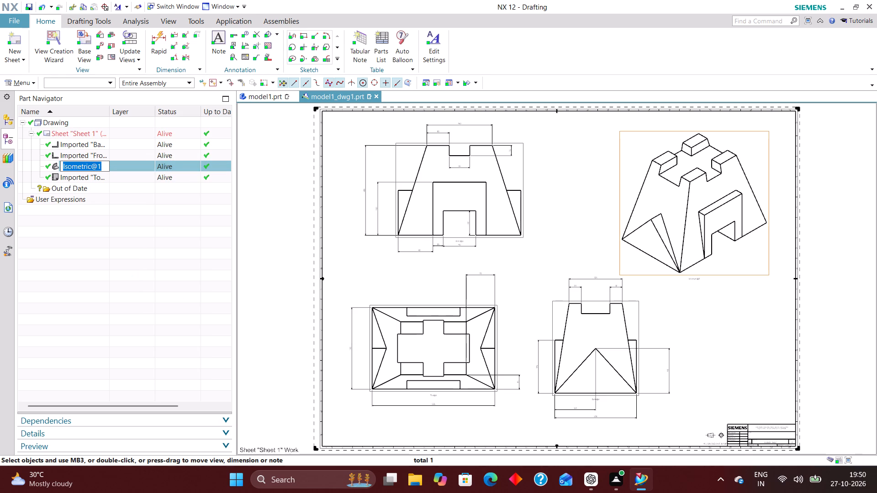
pyautogui.write('isometric view')
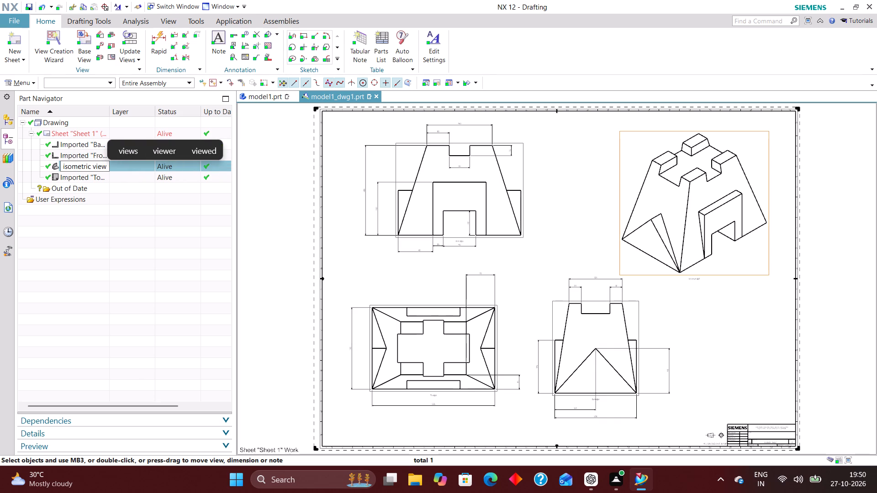
pyautogui.press('BackSpace')
pyautogui.press('BackSpace')
pyautogui.press('BackSpace')
pyautogui.press('BackSpace')
pyautogui.press('BackSpace')
pyautogui.press('BackSpace')
pyautogui.press('BackSpace')
pyautogui.press('BackSpace')
pyautogui.press('BackSpace')
pyautogui.press('BackSpace')
pyautogui.press('BackSpace')
pyautogui.press('BackSpace')
pyautogui.press('BackSpace')
pyautogui.press('BackSpace')
pyautogui.press('BackSpace')
pyautogui.press('BackSpace')
pyautogui.press('BackSpace')
pyautogui.press('BackSpace')
pyautogui.press('BackSpace')
pyautogui.press('BackSpace')
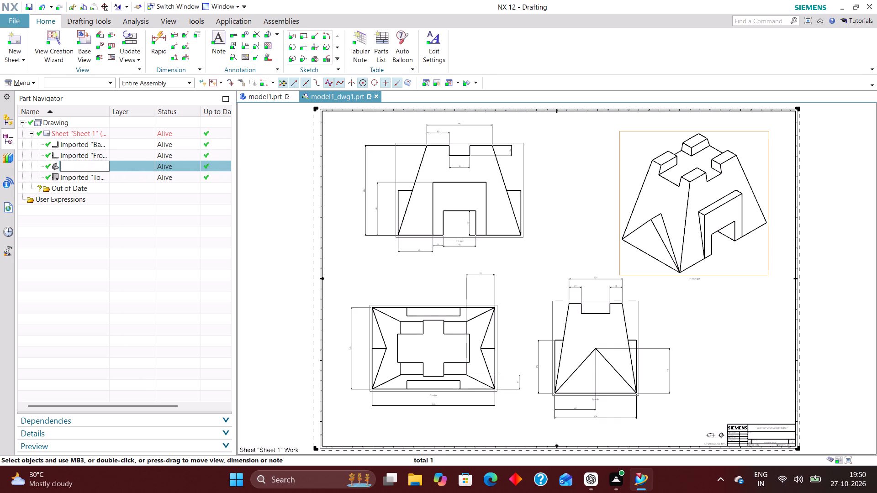
pyautogui.write('ISOMETRIC VIEW')
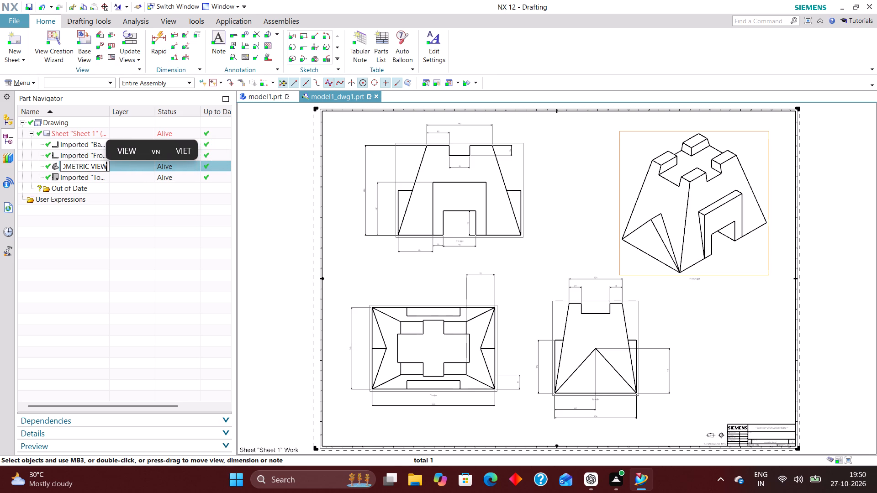
pyautogui.press('Return')
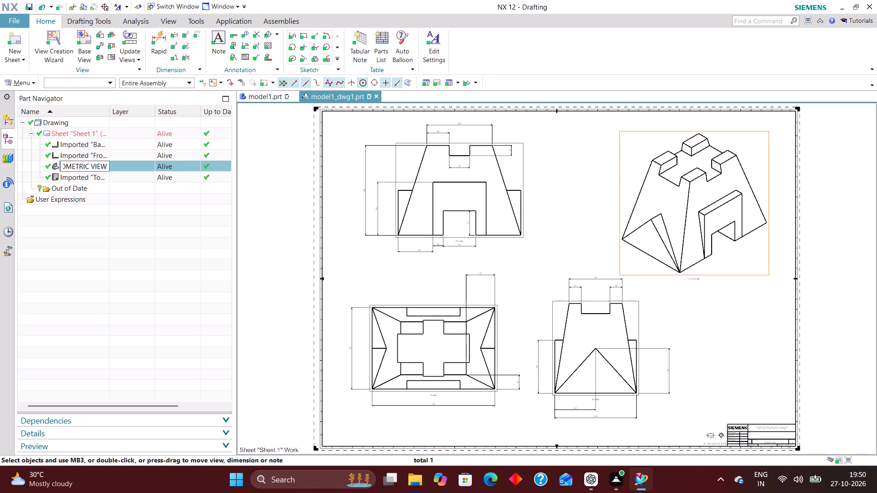
# Rename the top view as TOP VIEW.
pyautogui.moveTo(122, 173); pyautogui.dragTo(121, 177)
pyautogui.rightClick(120, 179)
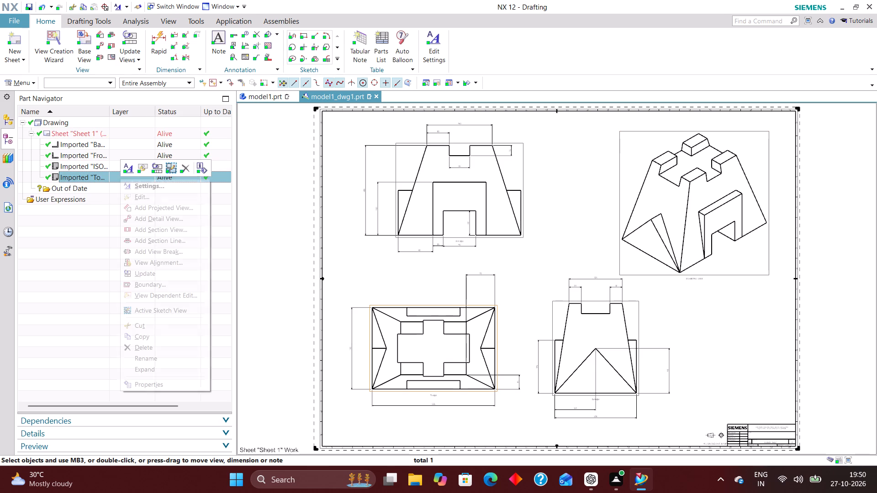
pyautogui.click(152, 357)
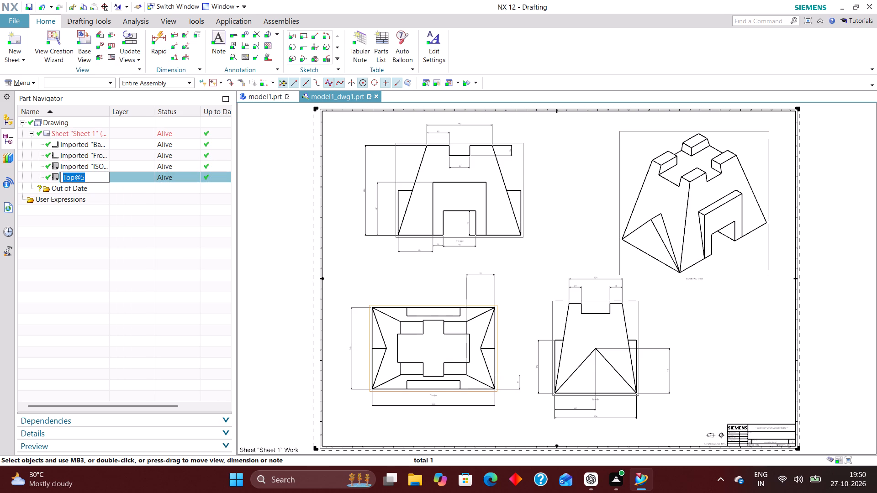
pyautogui.write('TOP VIEW')
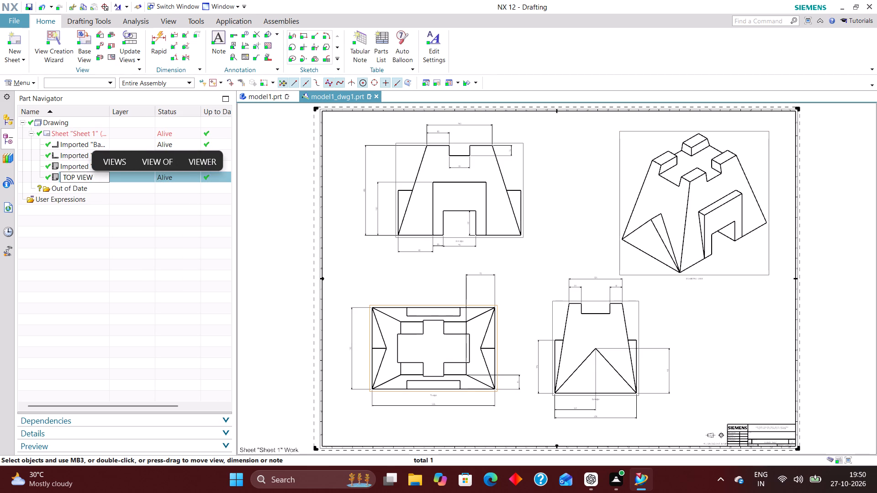
pyautogui.press('Return')
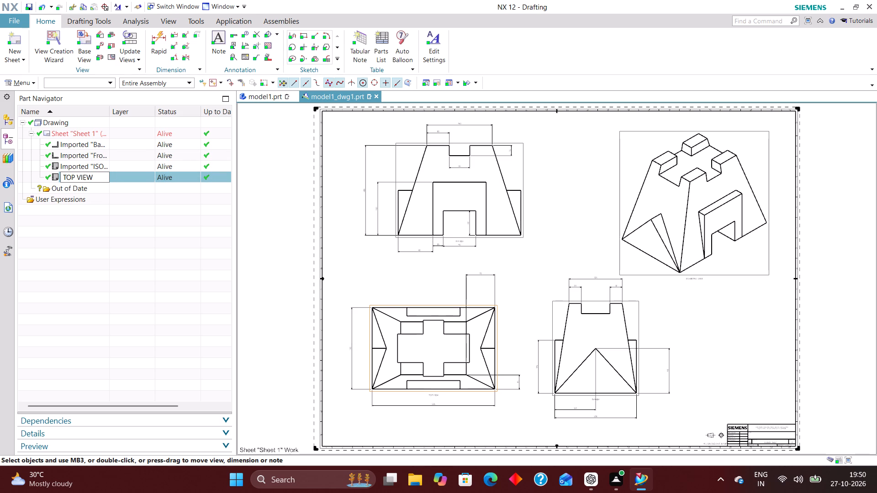
# Rename the front view as FRONT VIEW, in capital letters.
pyautogui.click(135, 154)
pyautogui.rightClick(135, 153)
pyautogui.click(170, 331)
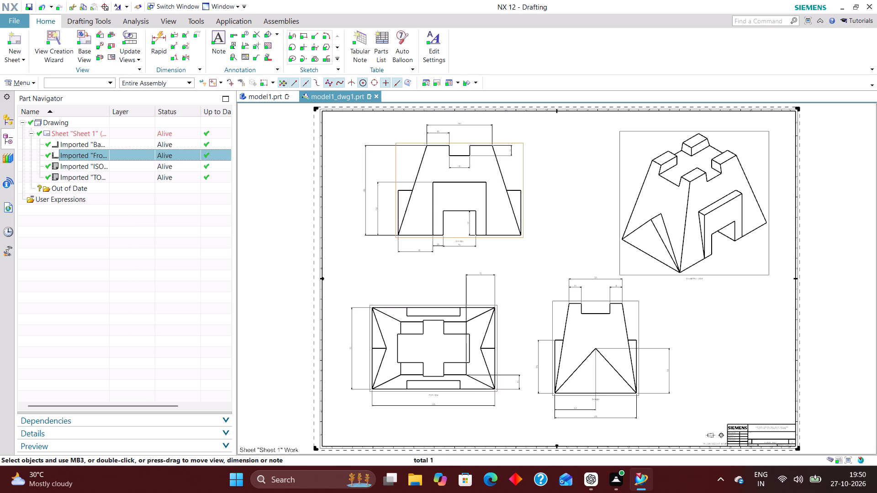
pyautogui.write('FRONT VIEW')
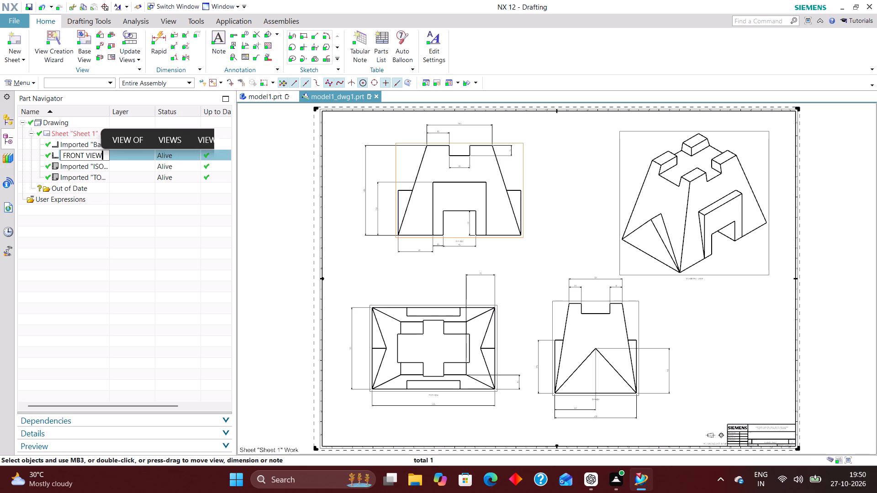
pyautogui.press('Return')
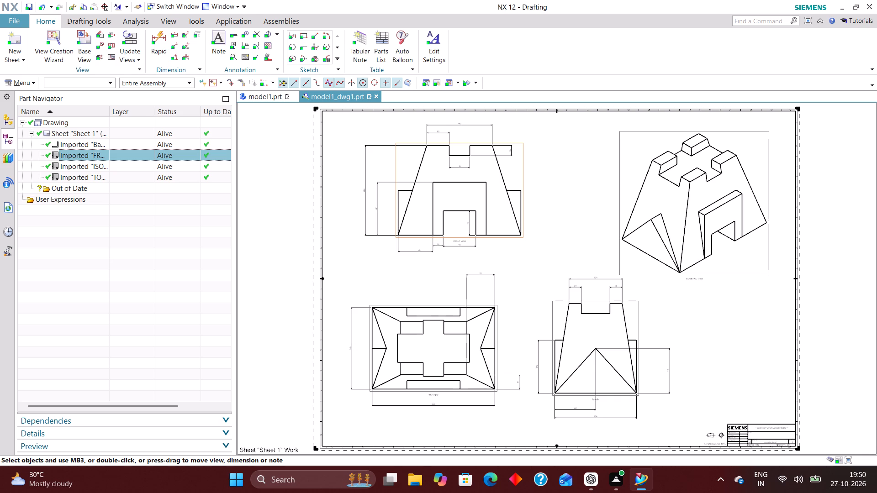
# Rename the side view as SIDE VIEW, in capital letters.
pyautogui.click(138, 144)
pyautogui.rightClick(140, 145)
pyautogui.click(188, 323)
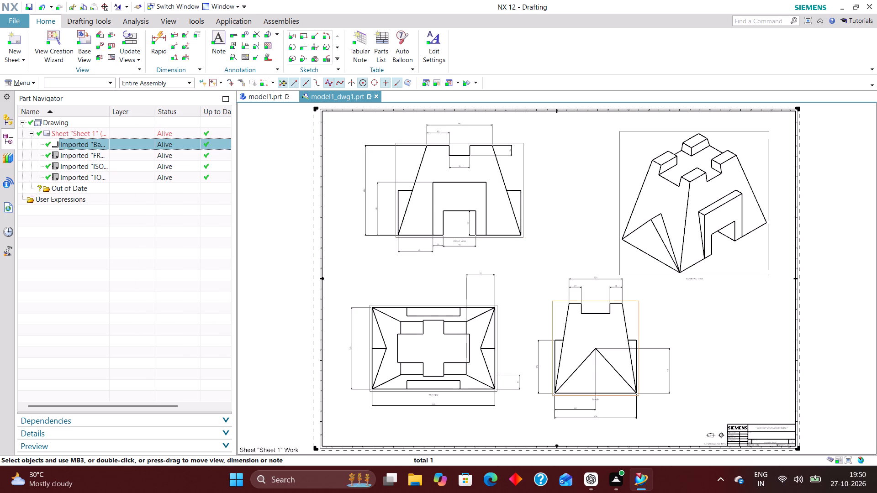
pyautogui.write('SIDE VIEW')
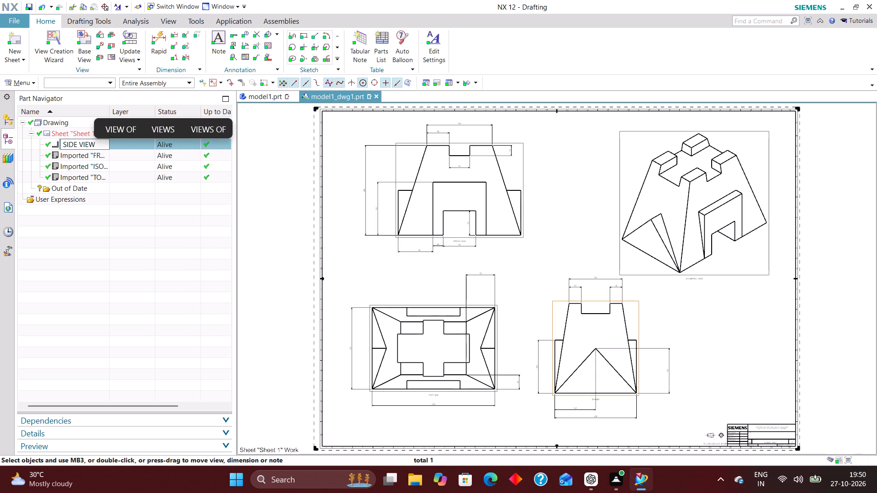
pyautogui.press('Return')
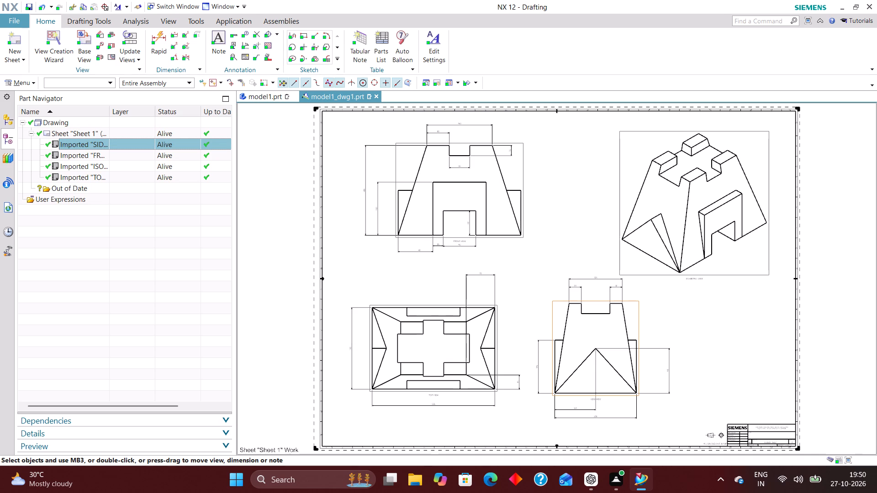
# Set the isometric view label's lettering to bold Arial with a height of 3.5.
pyautogui.scroll(4, 604, 400)
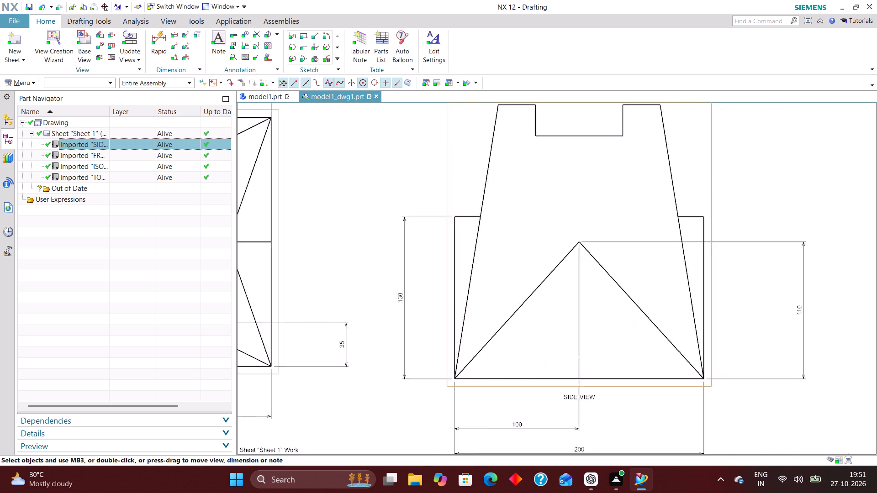
pyautogui.scroll(2, 600, 400)
pyautogui.scroll(5, 565, 413)
pyautogui.scroll(-12, 569, 351)
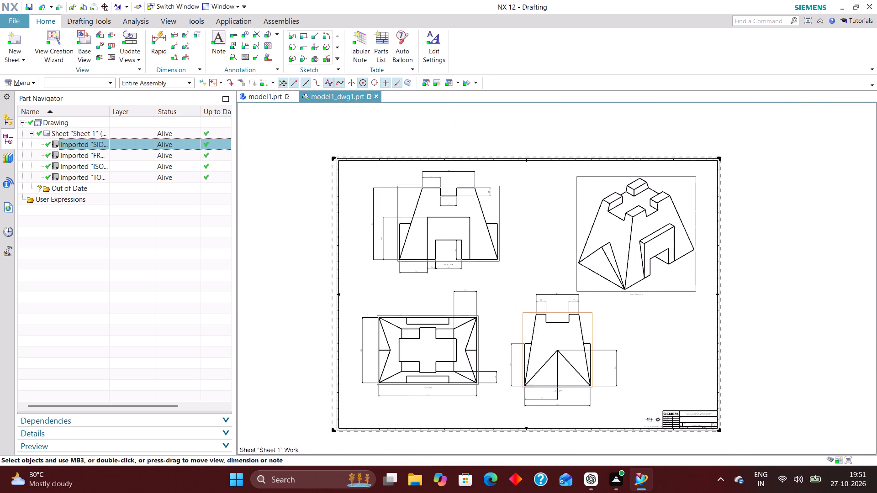
pyautogui.scroll(2, 608, 320)
pyautogui.moveTo(628, 317); pyautogui.dragTo(602, 362, button='right')
pyautogui.scroll(2, 700, 278)
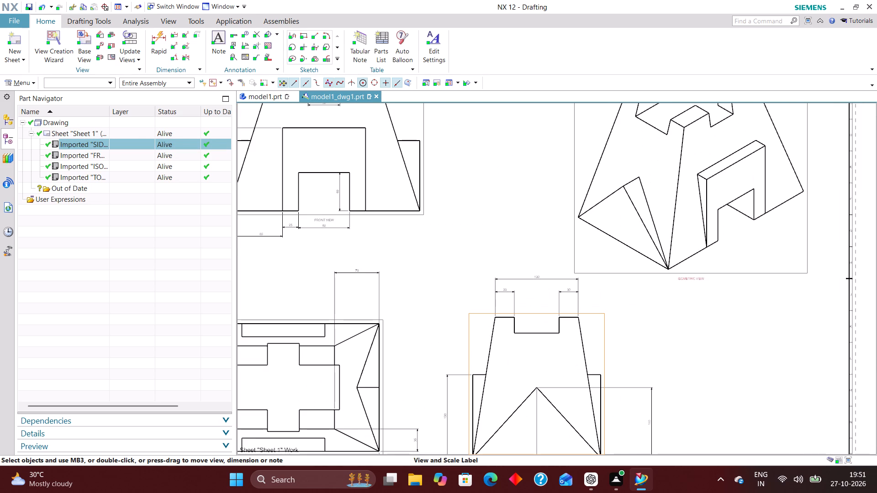
pyautogui.doubleClick(691, 278)
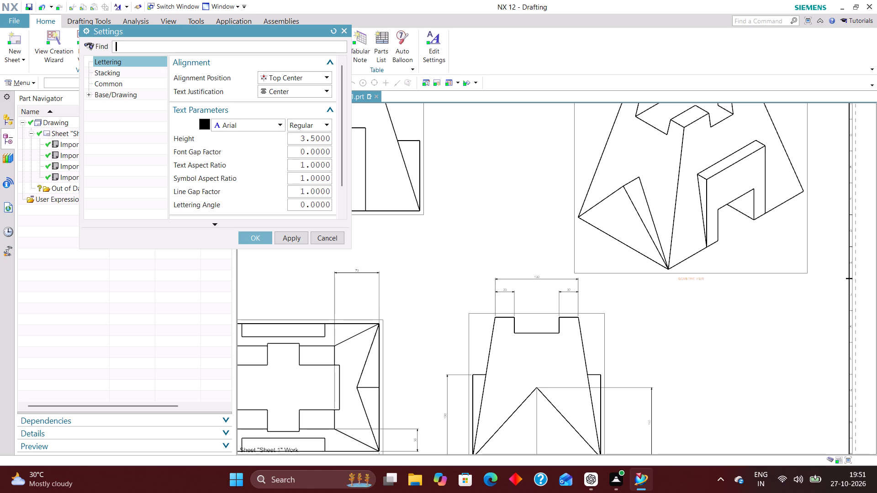
pyautogui.moveTo(296, 139); pyautogui.dragTo(391, 140)
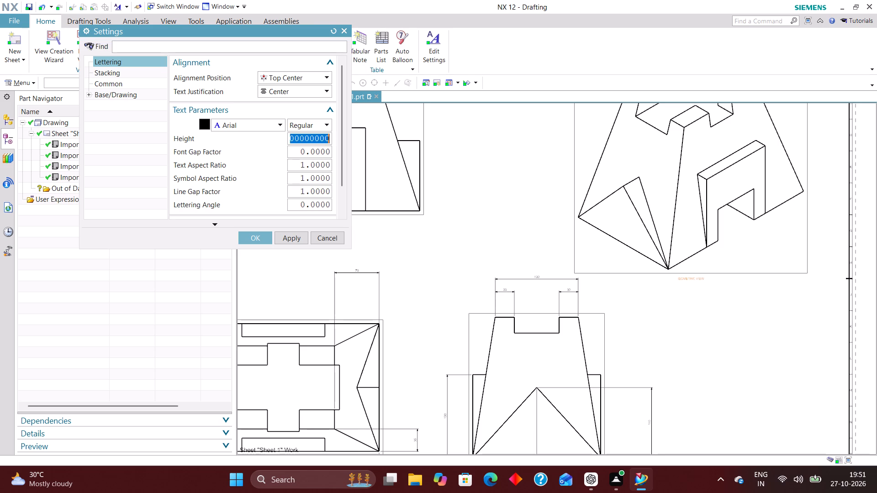
pyautogui.press('4')
pyautogui.press('Return')
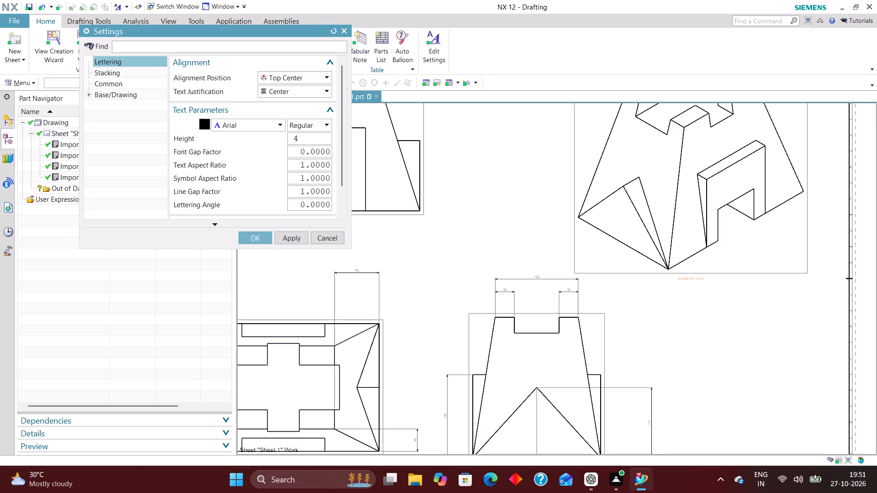
pyautogui.press('5')
pyautogui.press('Return')
pyautogui.write('3.5')
pyautogui.press('Return')
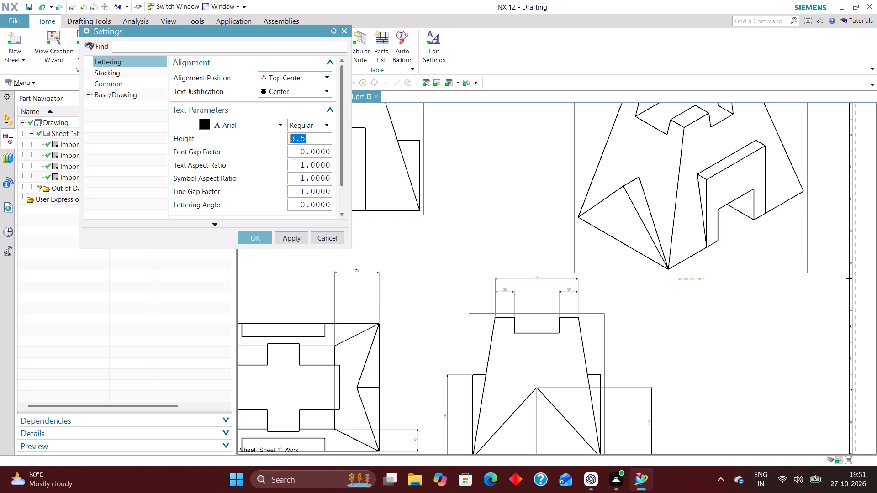
pyautogui.click(302, 127)
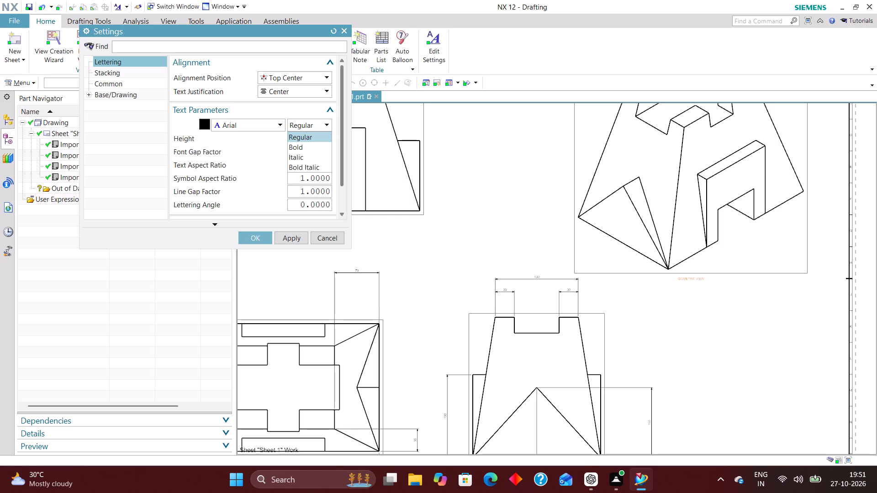
pyautogui.click(318, 148)
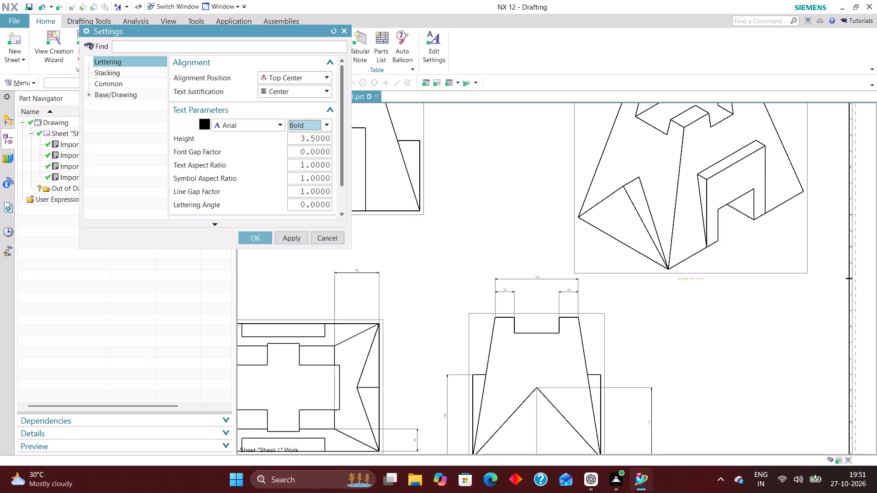
pyautogui.click(296, 239)
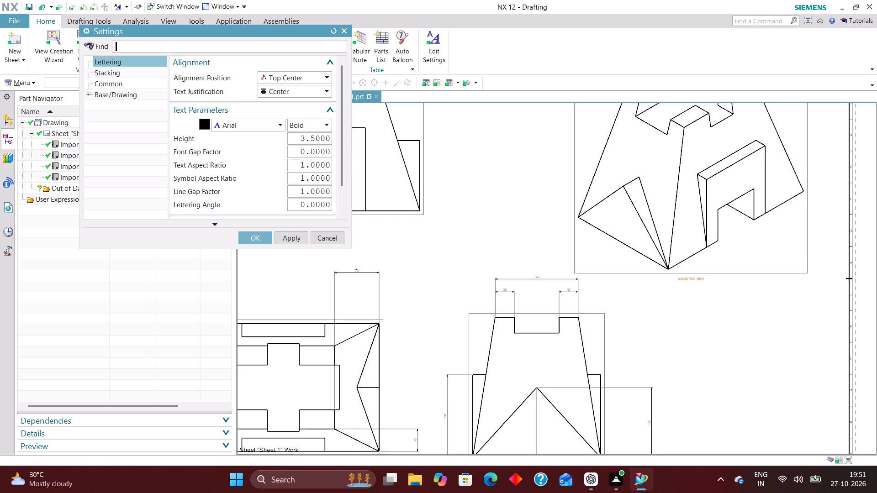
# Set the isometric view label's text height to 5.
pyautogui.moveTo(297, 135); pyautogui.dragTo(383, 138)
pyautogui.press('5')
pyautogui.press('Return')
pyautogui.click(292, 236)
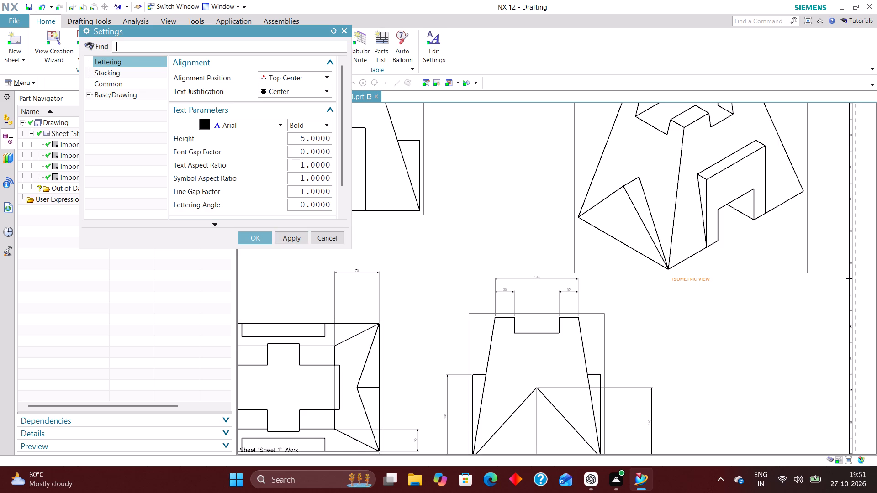
# Set the isometric view label's text height to 8.
pyautogui.moveTo(297, 138); pyautogui.dragTo(379, 138)
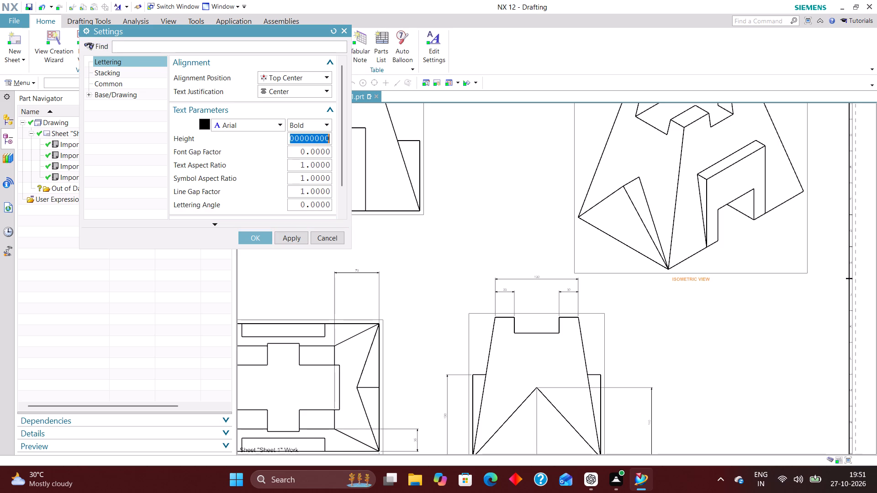
pyautogui.press('8')
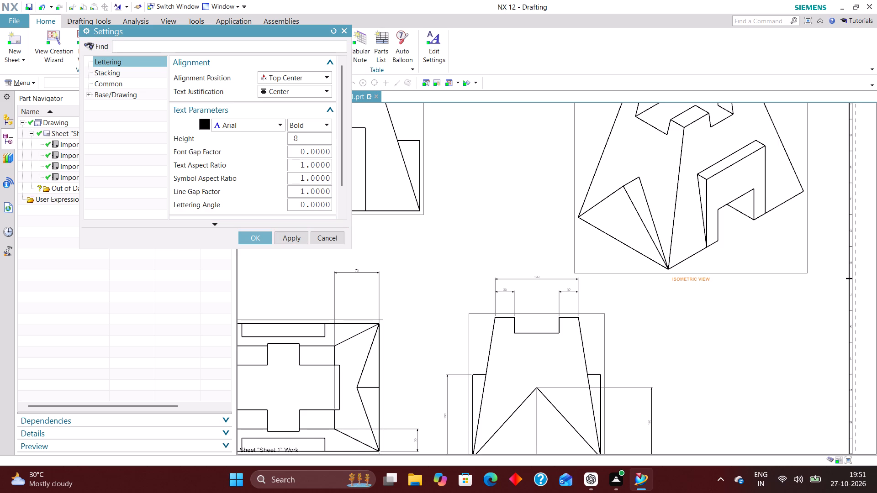
pyautogui.click(296, 240)
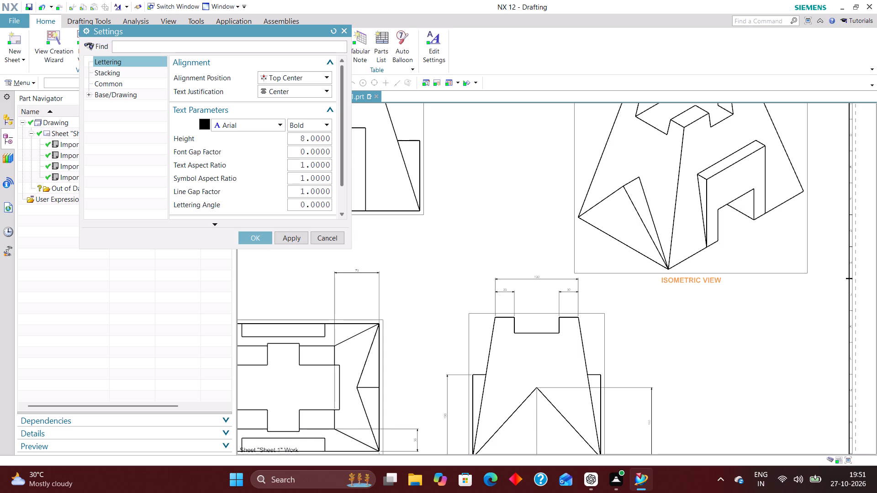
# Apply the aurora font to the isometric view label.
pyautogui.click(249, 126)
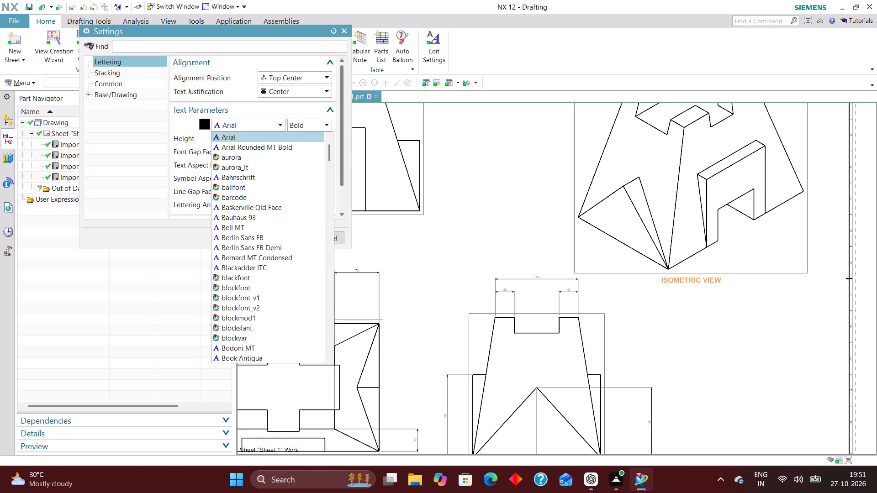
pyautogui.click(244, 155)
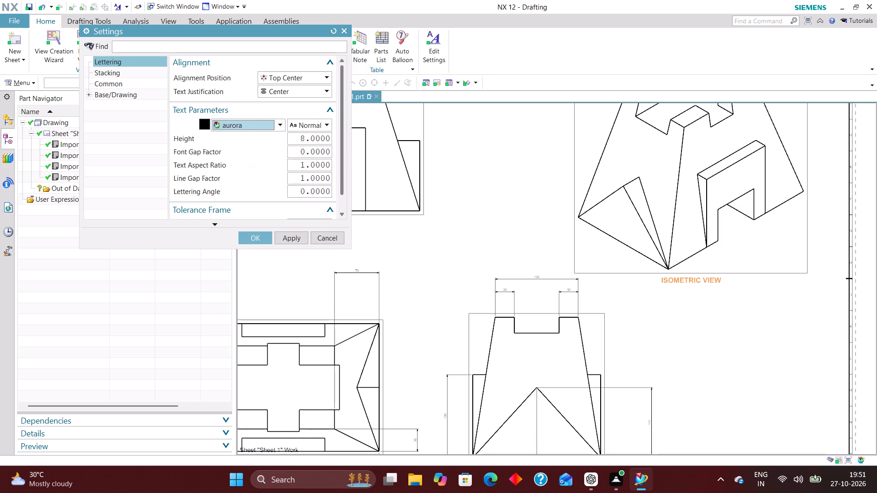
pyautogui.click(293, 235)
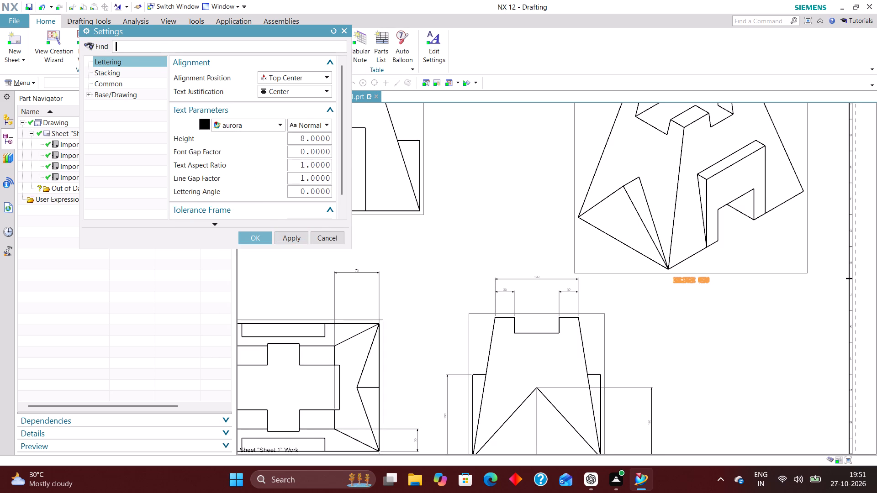
# Change the isometric view label's font to Agency FB in regular style.
pyautogui.click(266, 121)
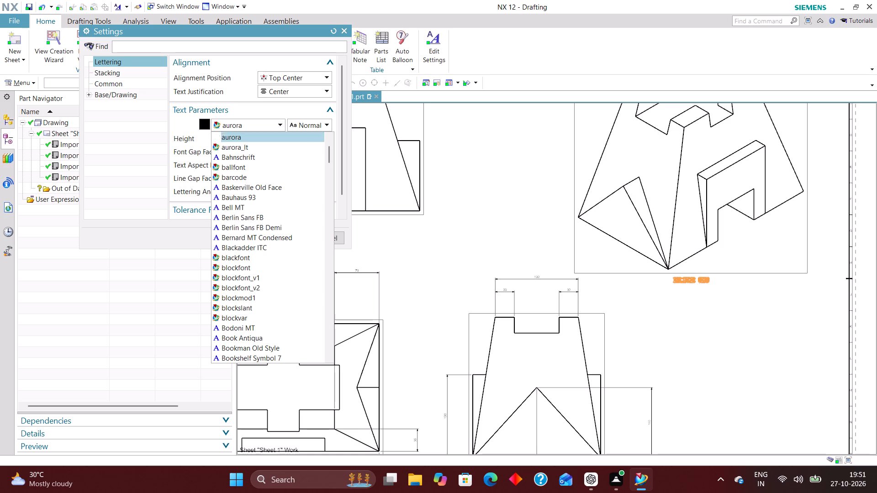
pyautogui.scroll(-5, 244, 305)
pyautogui.scroll(8, 241, 281)
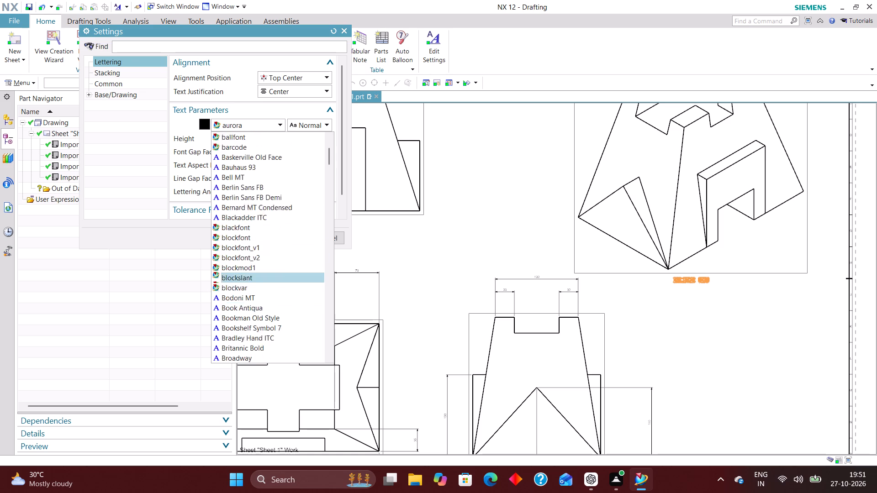
pyautogui.scroll(7, 239, 269)
pyautogui.click(241, 135)
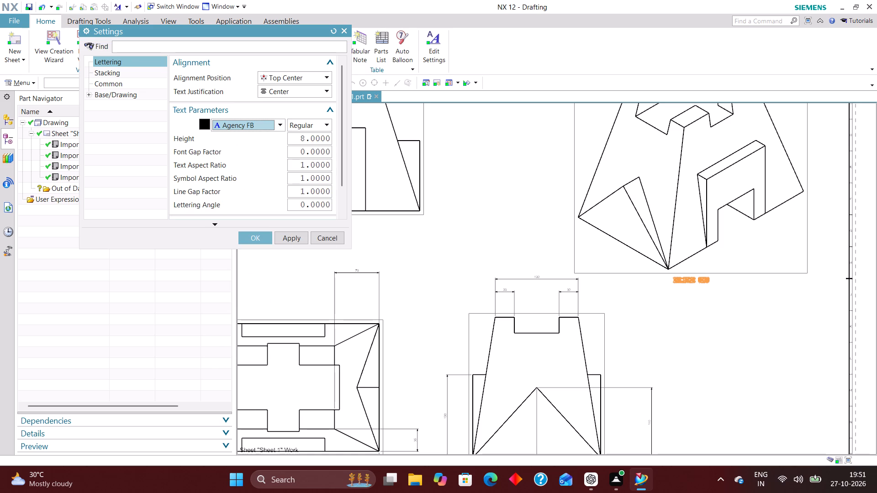
pyautogui.click(290, 236)
# Browse the available fonts for the isometric view label for an alternative to Agency FB.
pyautogui.click(268, 121)
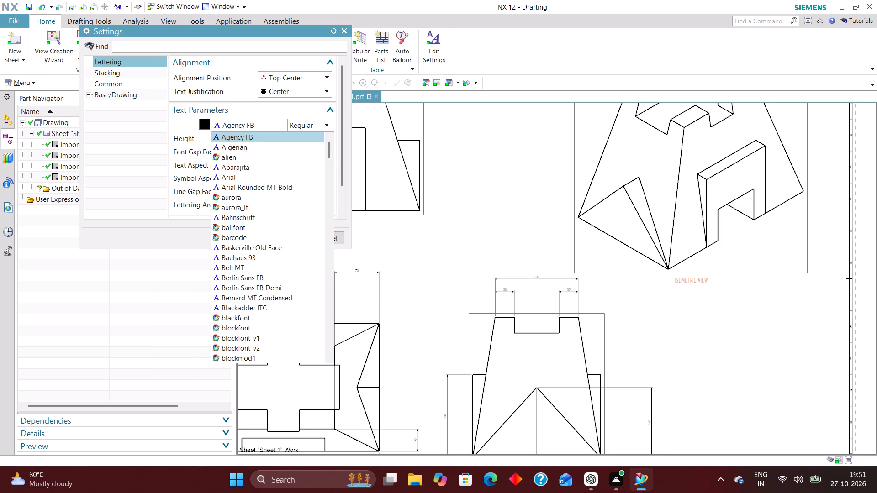
pyautogui.scroll(-4, 244, 241)
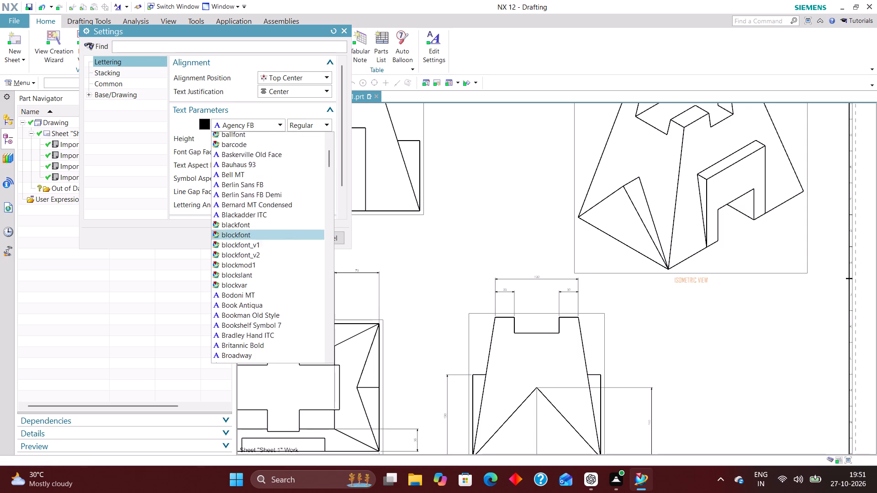
pyautogui.scroll(-8, 248, 242)
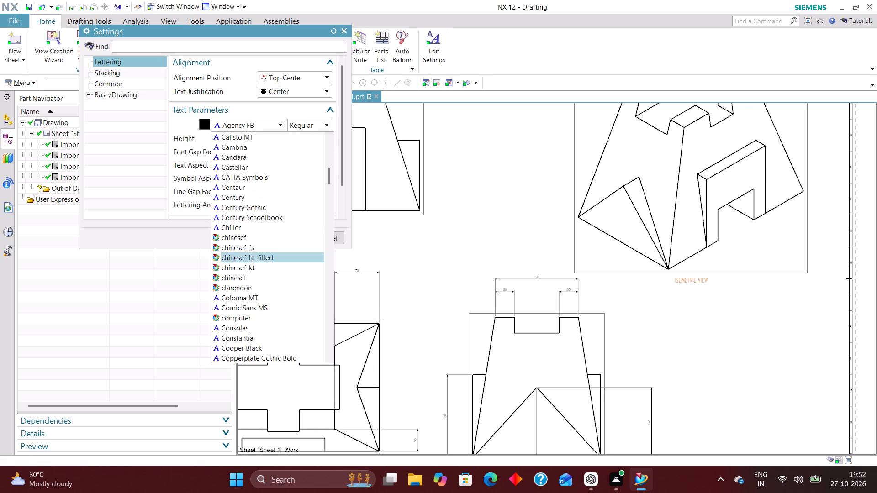
pyautogui.scroll(-11, 252, 253)
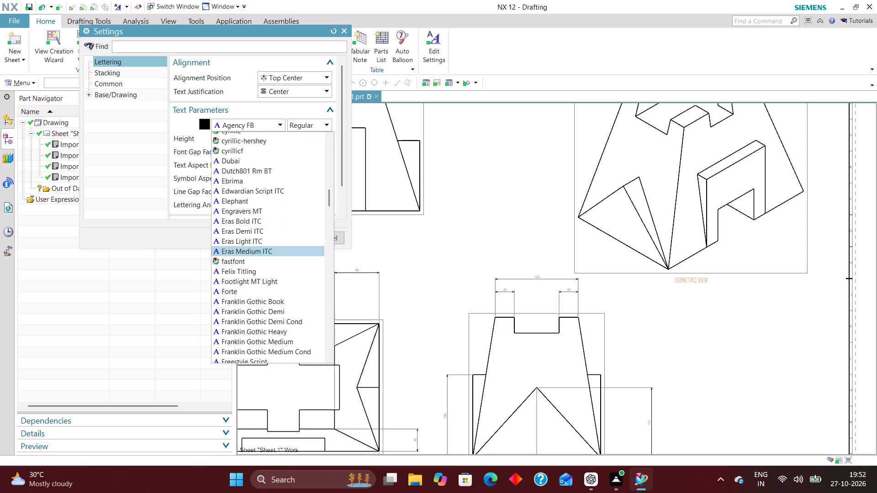
pyautogui.scroll(-4, 254, 272)
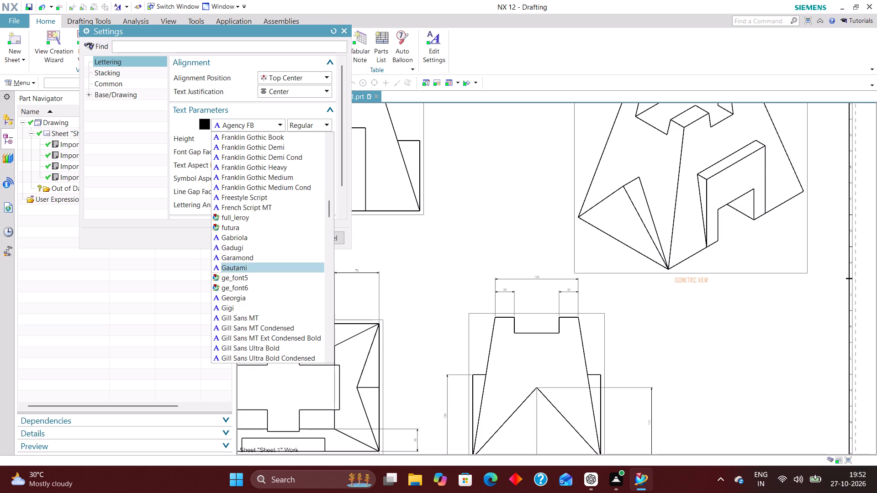
pyautogui.scroll(-6, 254, 273)
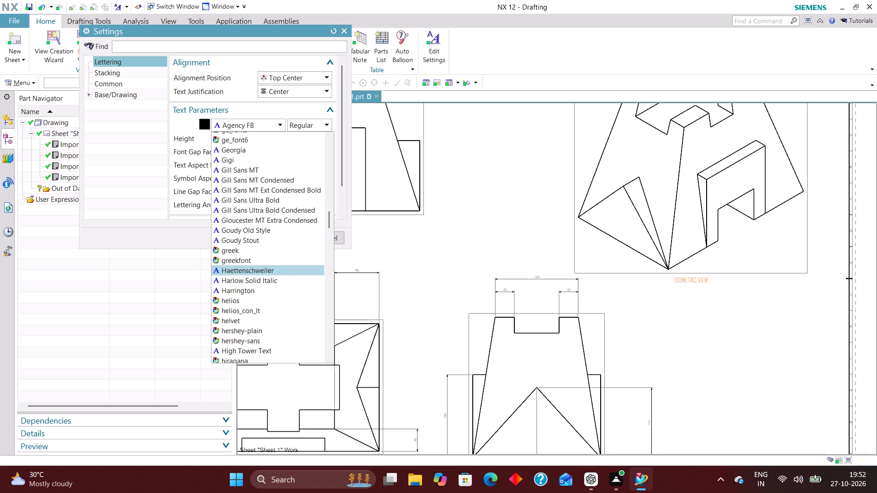
pyautogui.scroll(-11, 260, 292)
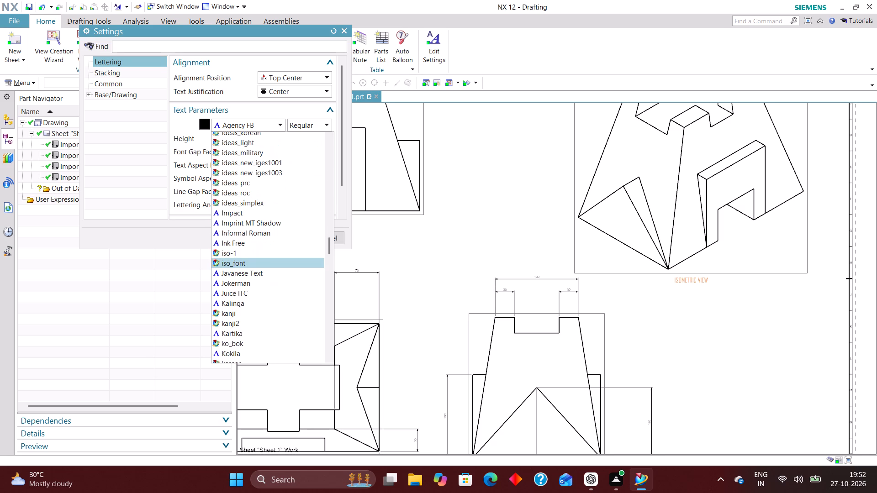
pyautogui.scroll(-4, 261, 277)
pyautogui.scroll(-2, 253, 168)
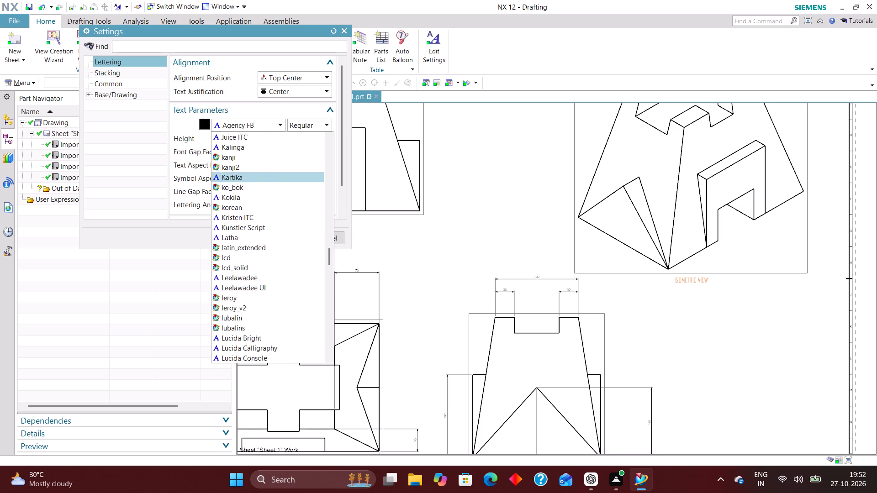
pyautogui.scroll(-1, 252, 178)
pyautogui.scroll(-12, 258, 297)
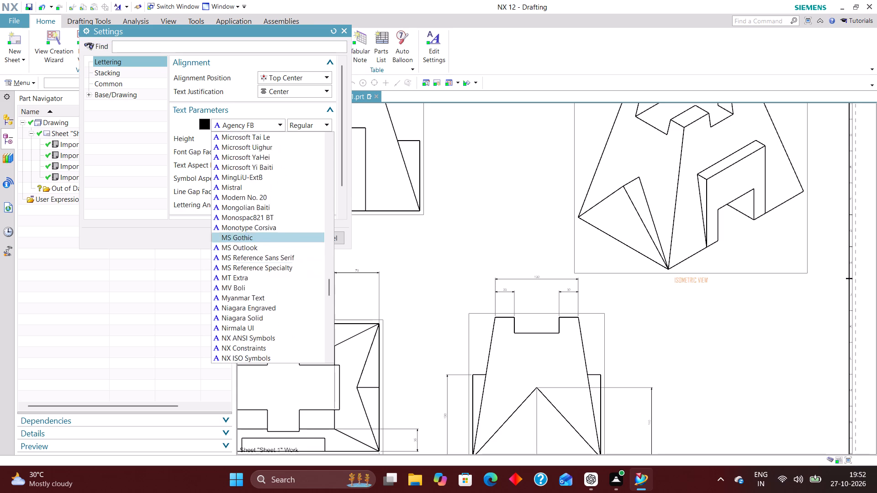
pyautogui.scroll(-7, 259, 270)
pyautogui.click(417, 257)
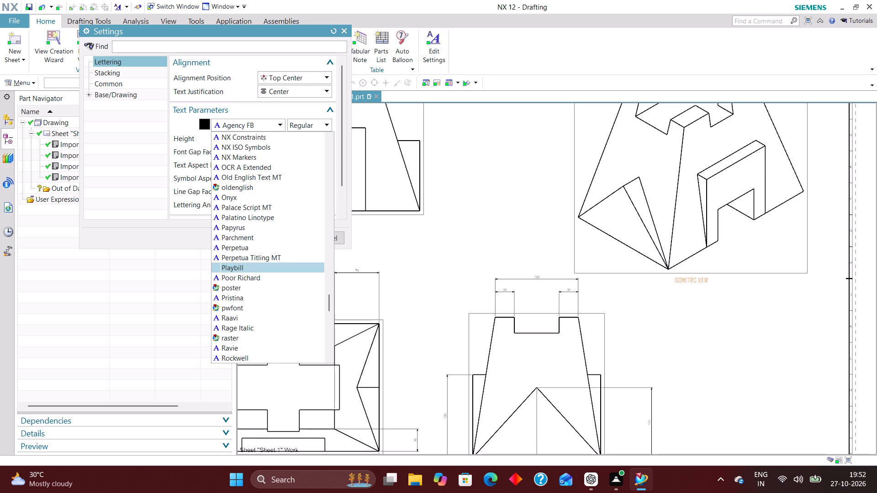
pyautogui.click(329, 235)
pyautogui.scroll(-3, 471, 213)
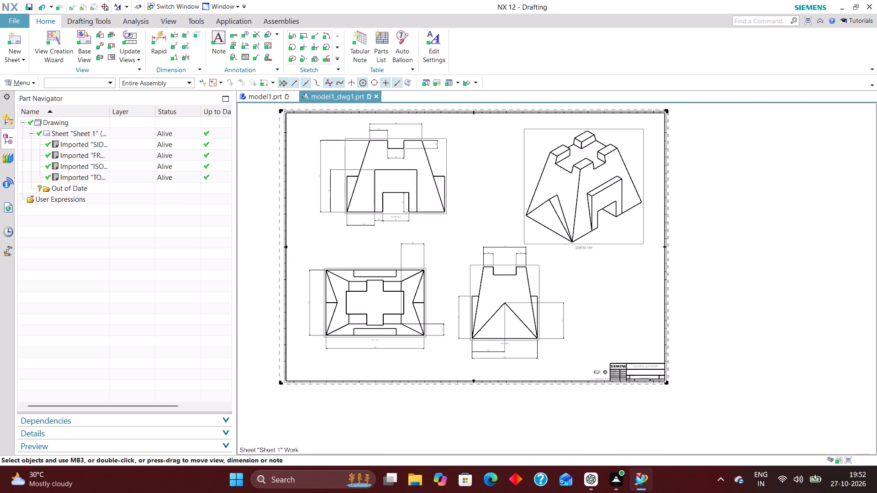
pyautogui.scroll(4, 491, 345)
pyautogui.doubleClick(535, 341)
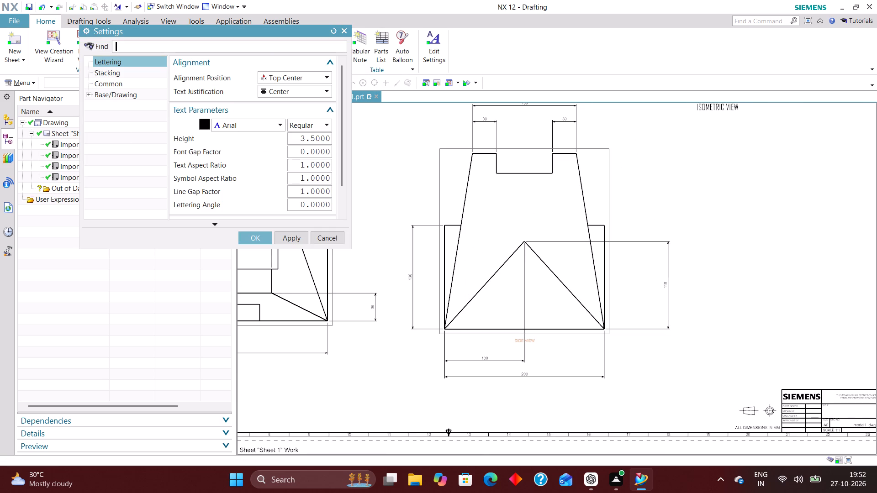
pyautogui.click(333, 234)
# Change the isometric view label's font to Arial.
pyautogui.scroll(-3, 447, 289)
pyautogui.scroll(2, 612, 204)
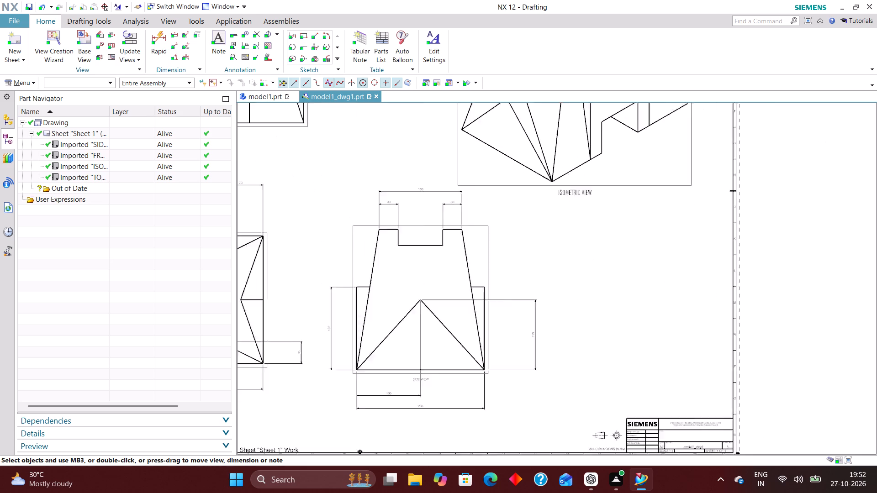
pyautogui.scroll(1, 610, 204)
pyautogui.rightClick(555, 191)
pyautogui.click(538, 224)
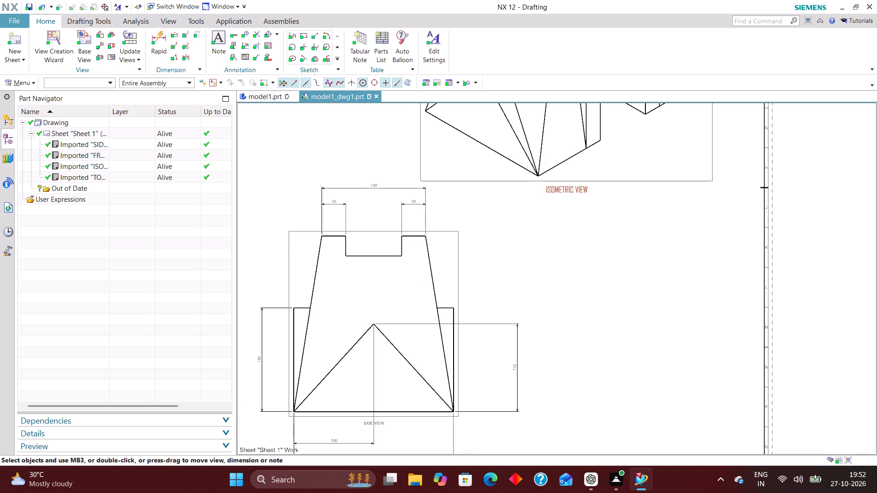
pyautogui.doubleClick(564, 193)
pyautogui.click(247, 129)
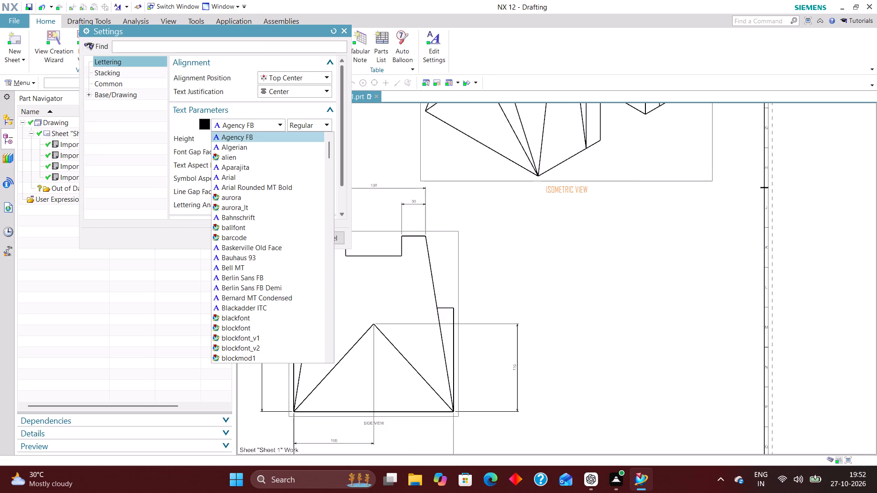
pyautogui.click(238, 177)
pyautogui.click(293, 237)
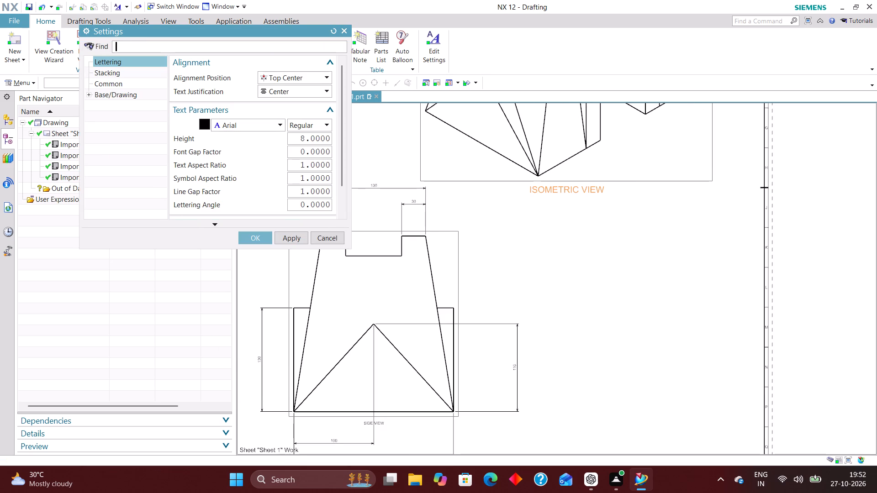
pyautogui.click(254, 236)
# Format the side view label with a text height of 8 and bold Arial style.
pyautogui.scroll(-2, 480, 226)
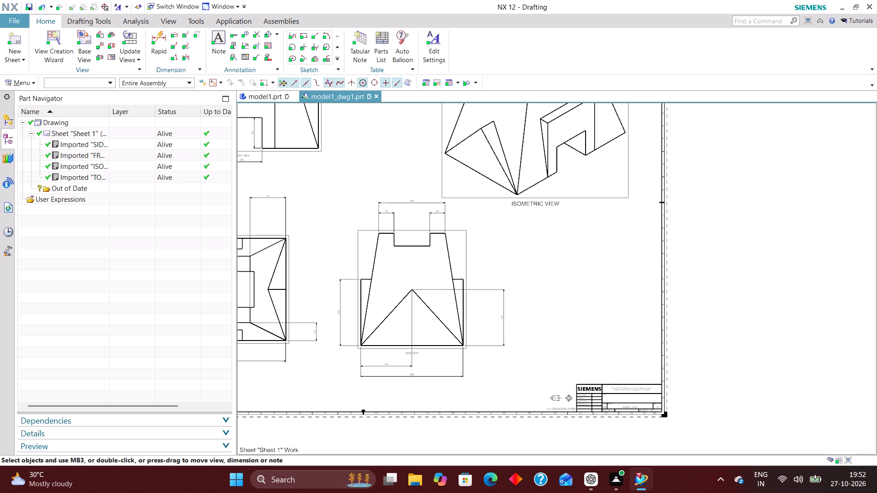
pyautogui.scroll(4, 409, 357)
pyautogui.scroll(-4, 449, 352)
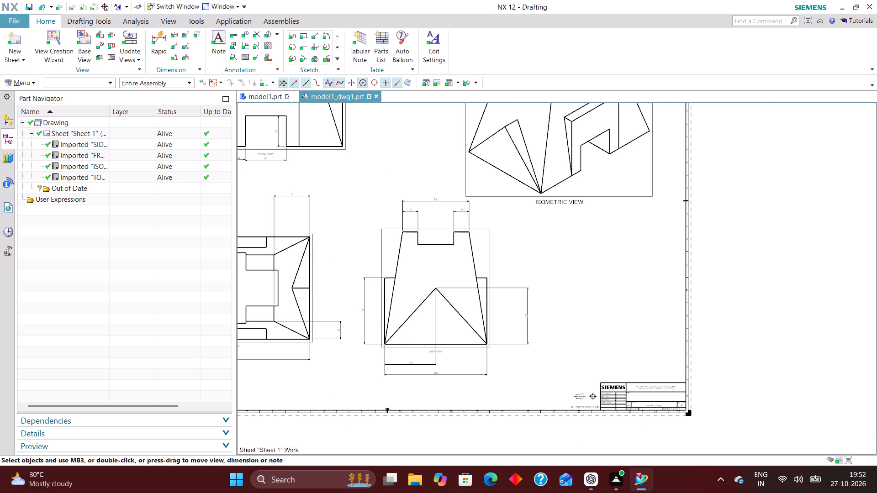
pyautogui.moveTo(589, 257); pyautogui.dragTo(556, 321, button='right')
pyautogui.scroll(-3, 385, 320)
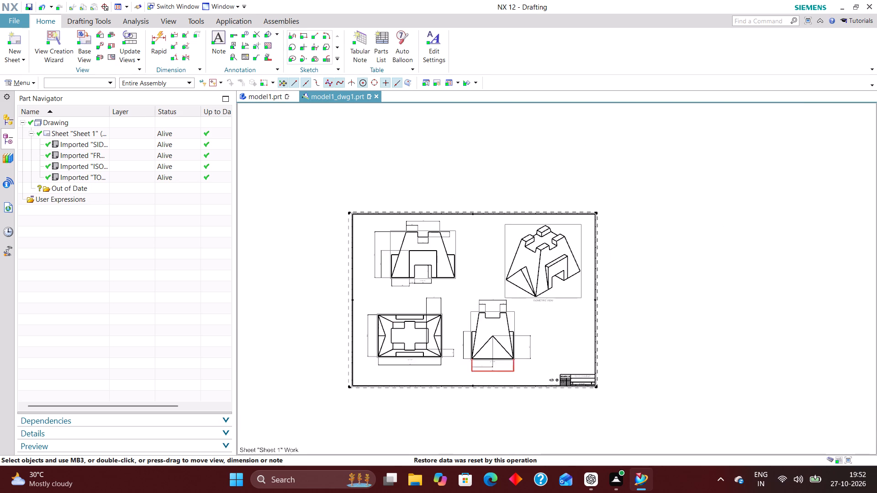
pyautogui.scroll(6, 500, 375)
pyautogui.doubleClick(491, 313)
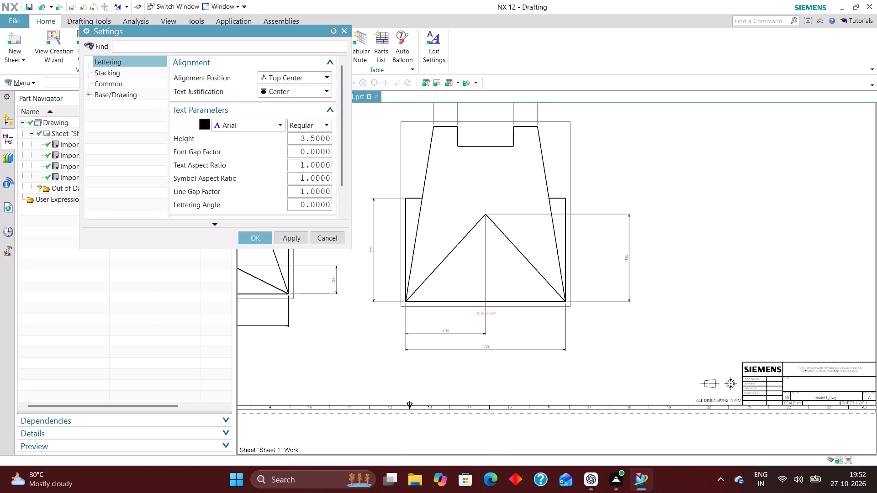
pyautogui.moveTo(300, 138); pyautogui.dragTo(441, 142)
pyautogui.press('8')
pyautogui.press('Return')
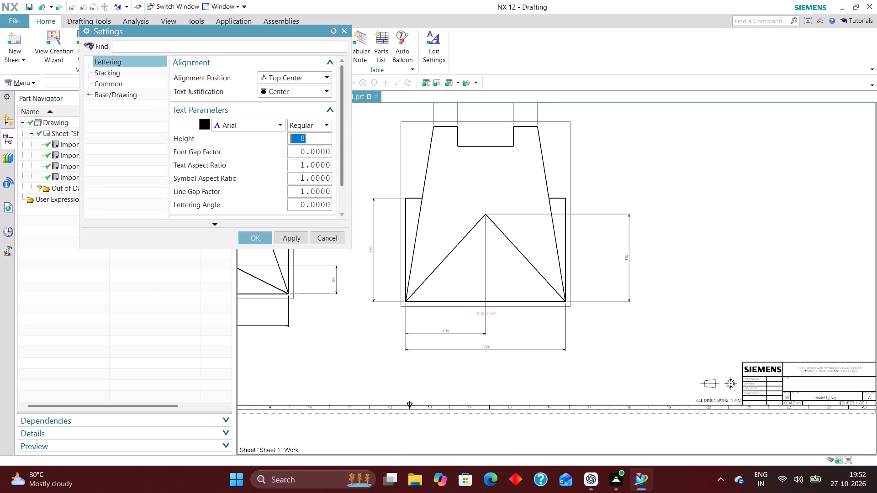
pyautogui.click(304, 123)
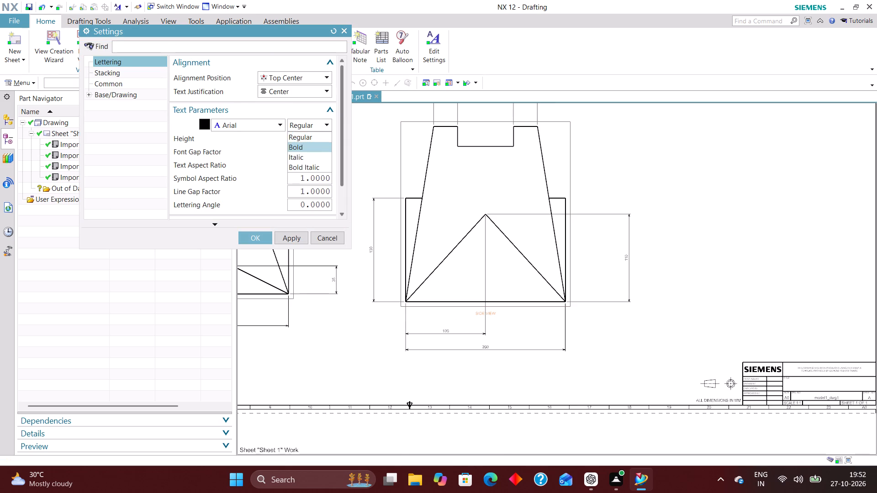
pyautogui.click(305, 146)
pyautogui.click(289, 237)
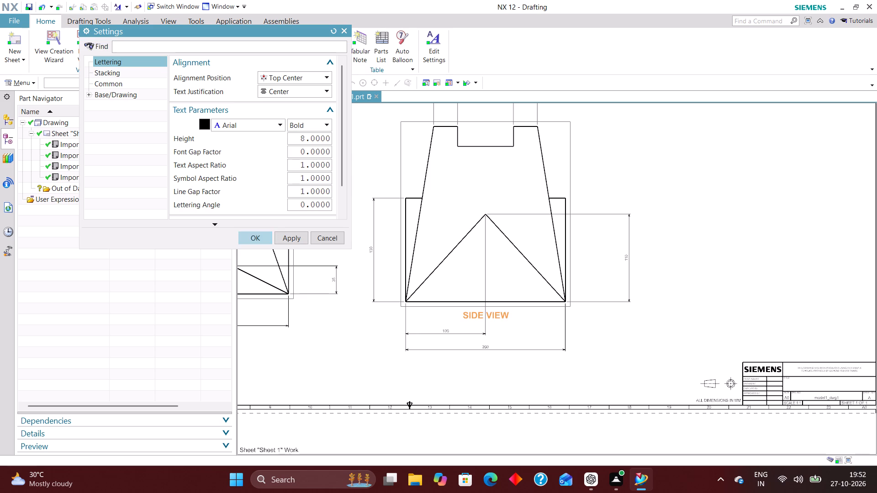
pyautogui.click(263, 238)
# Set the isometric view label's Arial text to bold.
pyautogui.scroll(-3, 513, 343)
pyautogui.scroll(2, 326, 299)
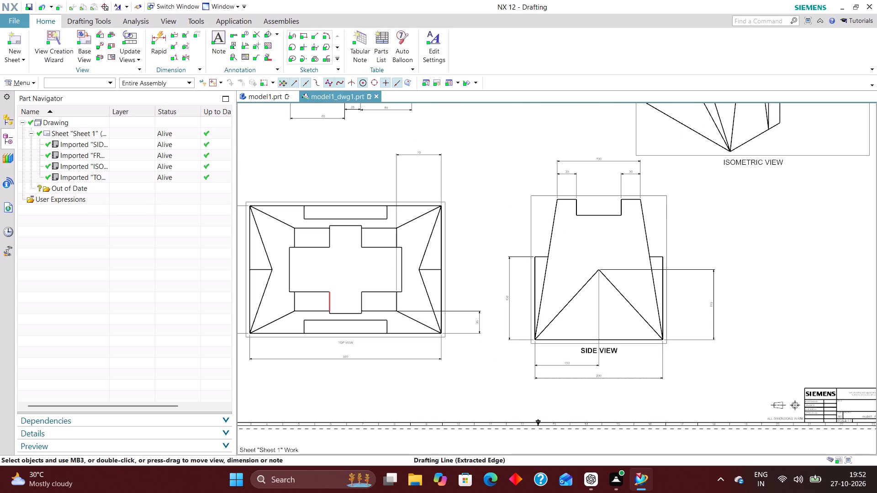
pyautogui.doubleClick(761, 163)
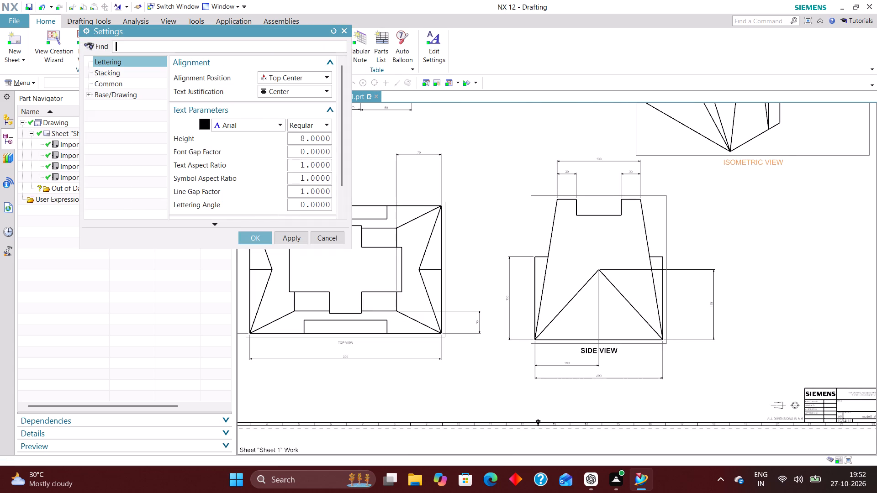
pyautogui.click(328, 121)
pyautogui.click(306, 148)
pyautogui.click(289, 236)
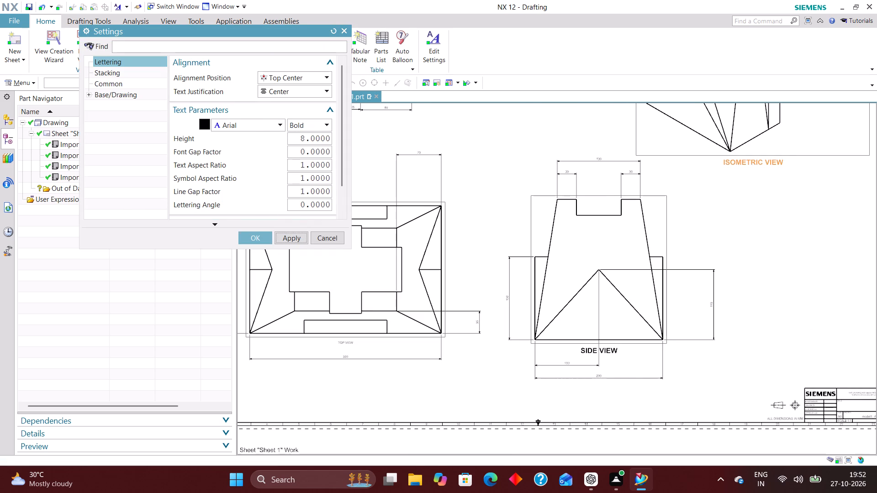
pyautogui.click(250, 238)
# Format the front view label in bold style with a text height of 8.
pyautogui.scroll(-4, 462, 325)
pyautogui.scroll(4, 408, 298)
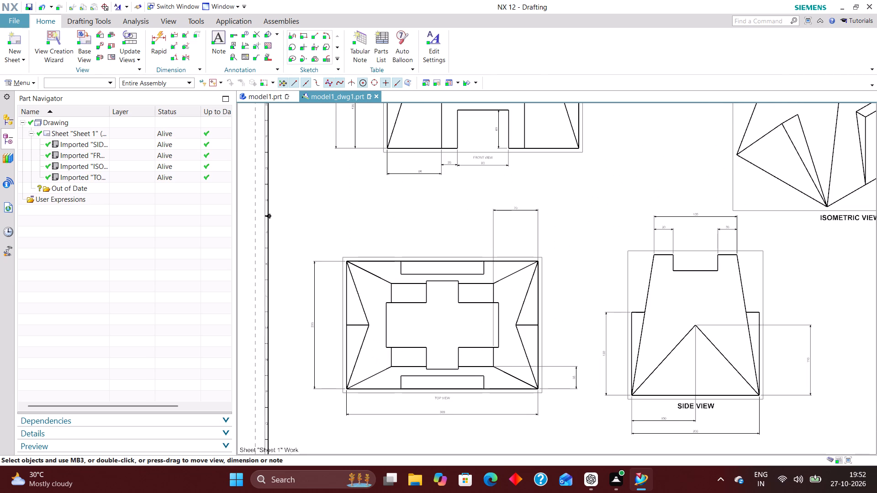
pyautogui.doubleClick(480, 157)
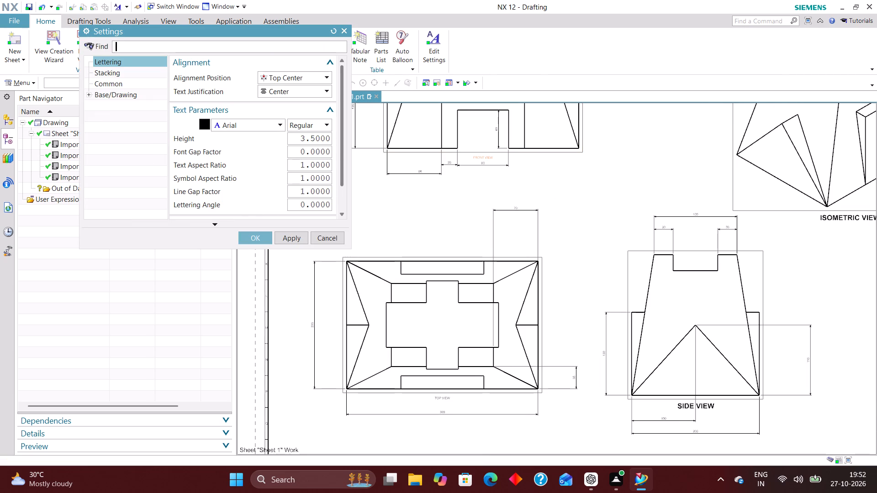
pyautogui.click(314, 131)
pyautogui.click(312, 148)
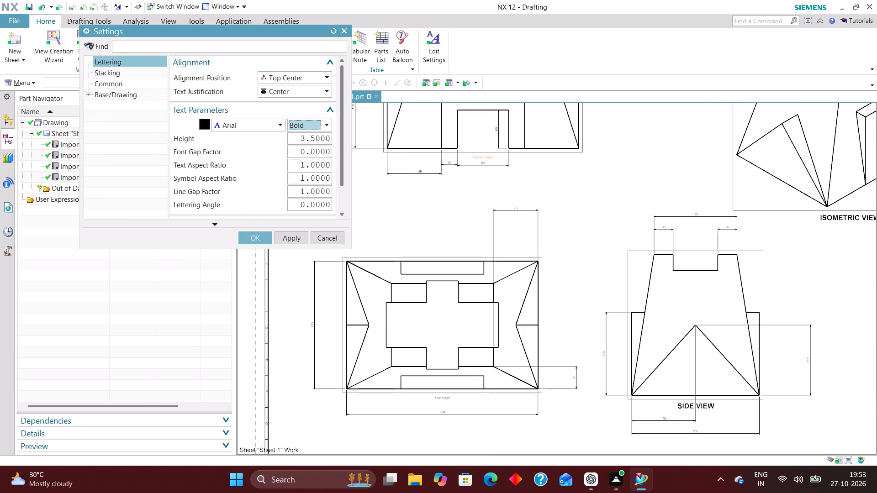
pyautogui.moveTo(297, 137); pyautogui.dragTo(439, 143)
pyautogui.press('8')
pyautogui.press('Return')
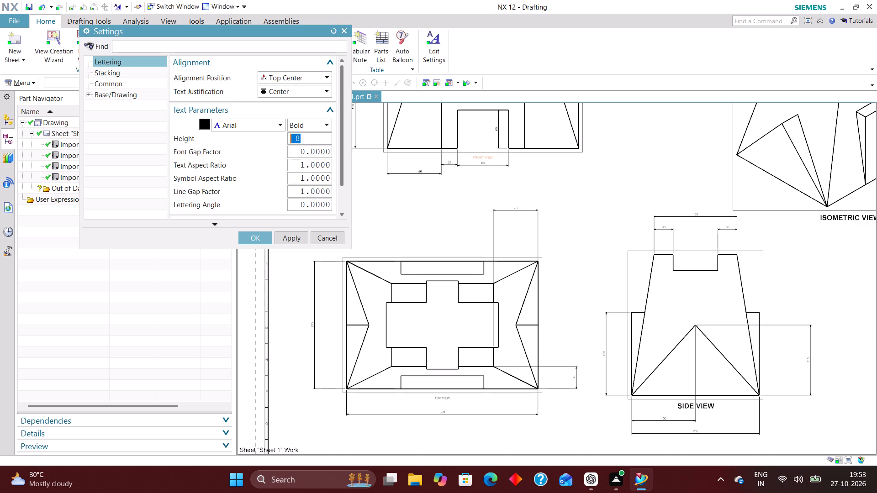
pyautogui.click(297, 238)
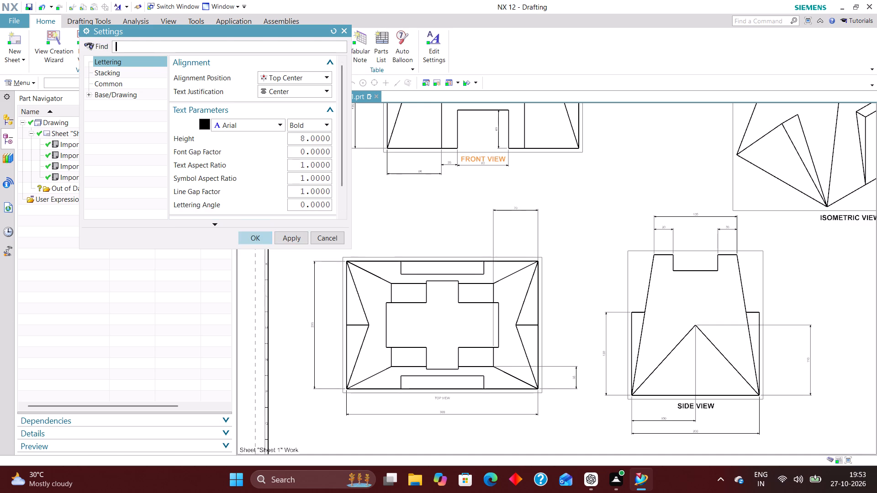
pyautogui.click(251, 239)
# Format the top view label in bold style with a text height of 8.
pyautogui.scroll(-3, 402, 155)
pyautogui.scroll(4, 425, 276)
pyautogui.doubleClick(421, 264)
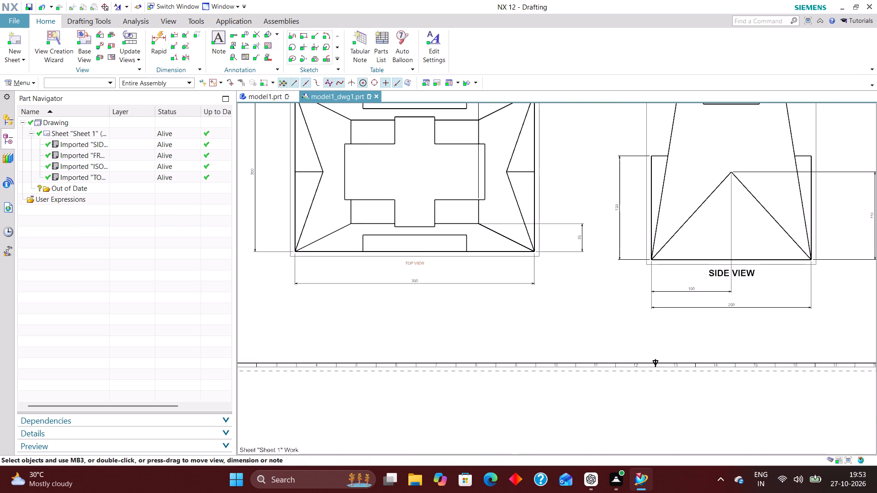
pyautogui.click(324, 126)
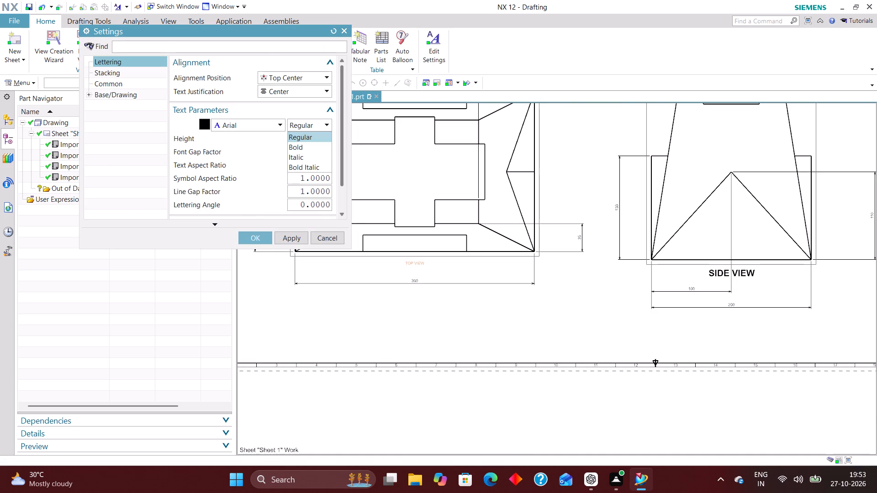
pyautogui.click(308, 145)
pyautogui.moveTo(292, 138); pyautogui.dragTo(408, 141)
pyautogui.press('8')
pyautogui.press('Return')
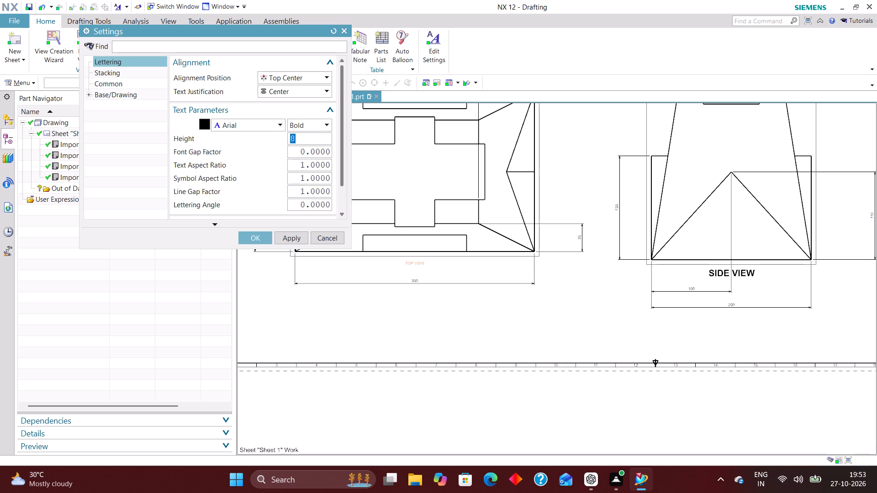
pyautogui.click(285, 237)
pyautogui.click(257, 238)
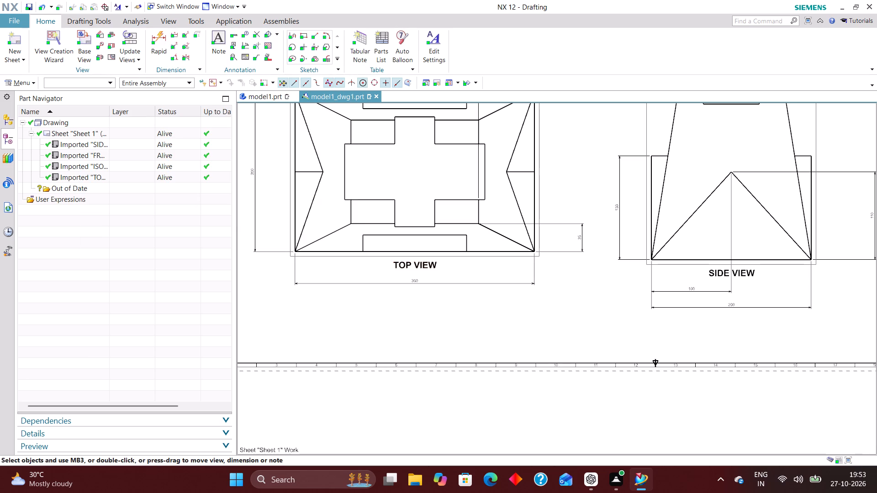
# Move the top view label below the 350 width dimension.
pyautogui.scroll(-3, 375, 270)
pyautogui.scroll(3, 417, 300)
pyautogui.moveTo(386, 241); pyautogui.dragTo(387, 275)
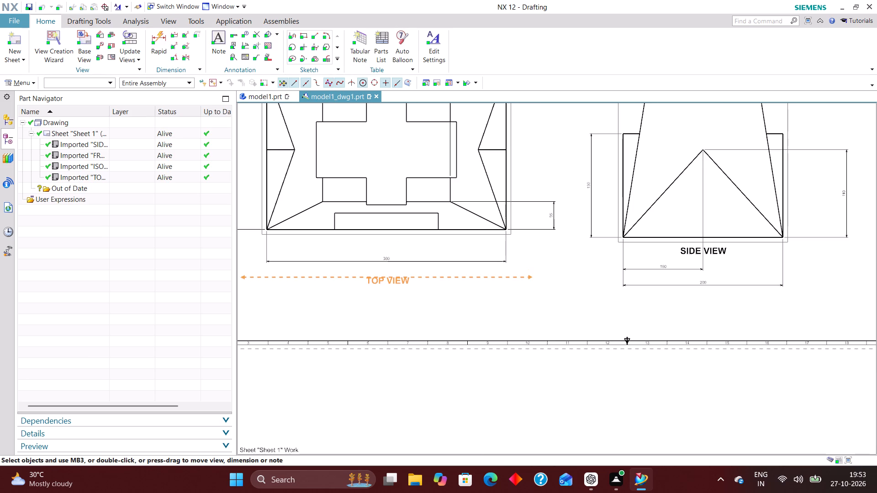
pyautogui.moveTo(387, 275); pyautogui.dragTo(388, 275)
# Move the side view label below the 200 overall width dimension.
pyautogui.scroll(-2, 462, 260)
pyautogui.scroll(3, 598, 282)
pyautogui.moveTo(646, 230); pyautogui.dragTo(647, 266)
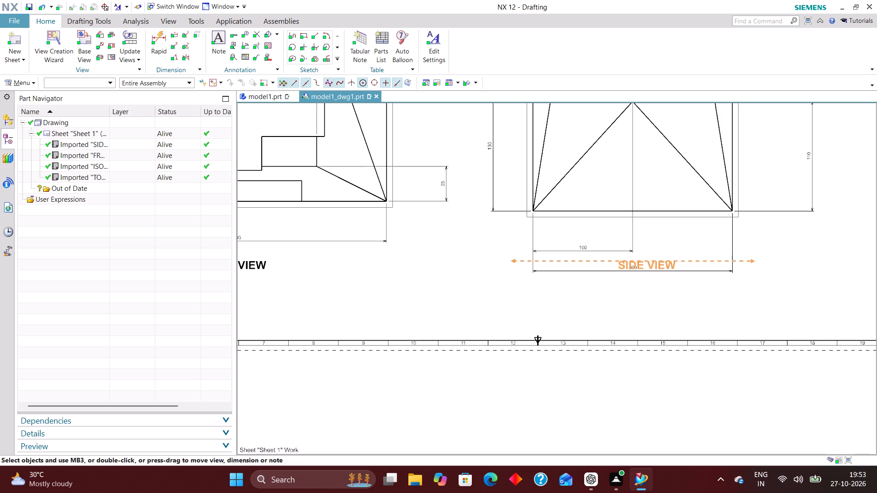
pyautogui.moveTo(647, 266); pyautogui.dragTo(639, 286)
# Move the front view label down so it sits clear below the 25, 80 and 85 dimensions.
pyautogui.scroll(-5, 542, 283)
pyautogui.scroll(3, 649, 188)
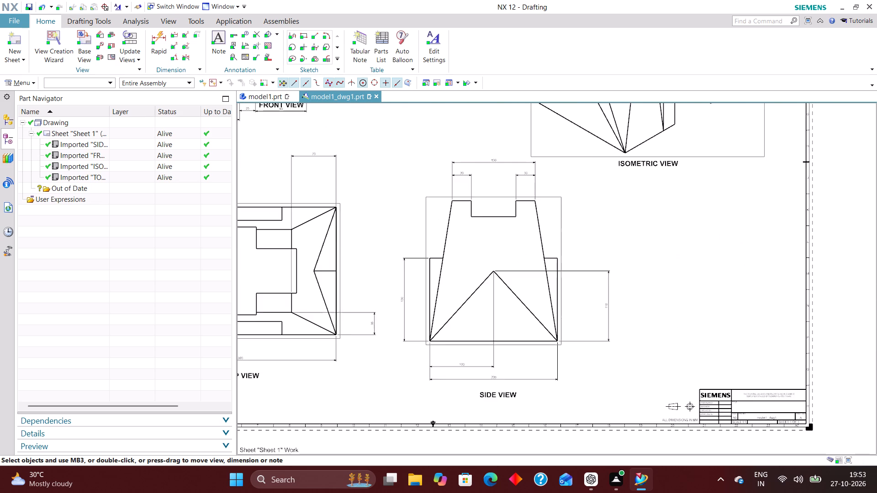
pyautogui.scroll(-3, 602, 300)
pyautogui.scroll(3, 426, 190)
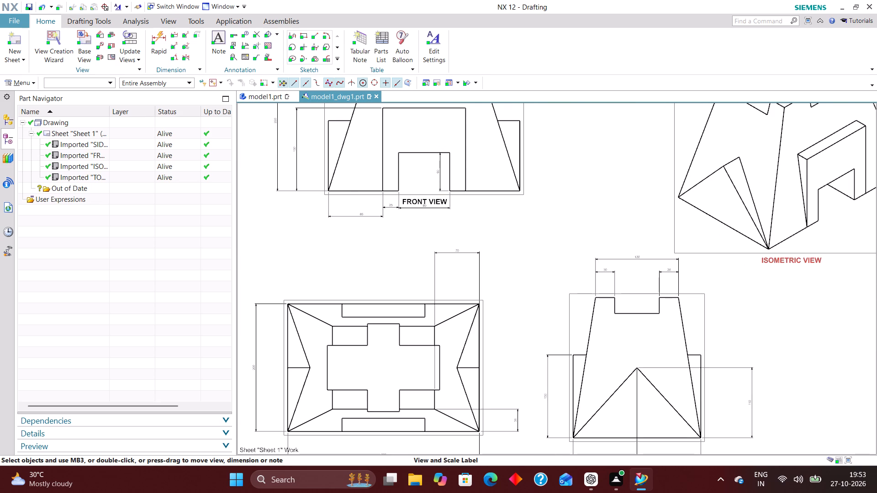
pyautogui.doubleClick(780, 261)
pyautogui.click(326, 236)
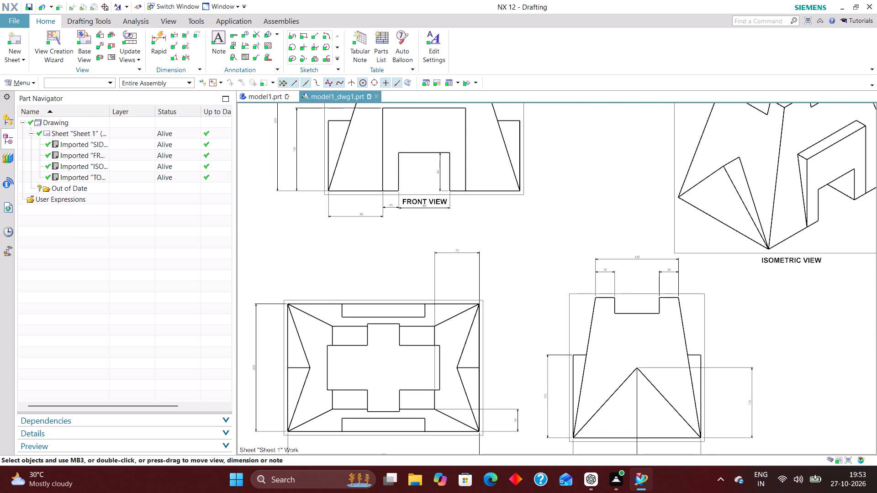
pyautogui.moveTo(429, 201); pyautogui.dragTo(427, 222)
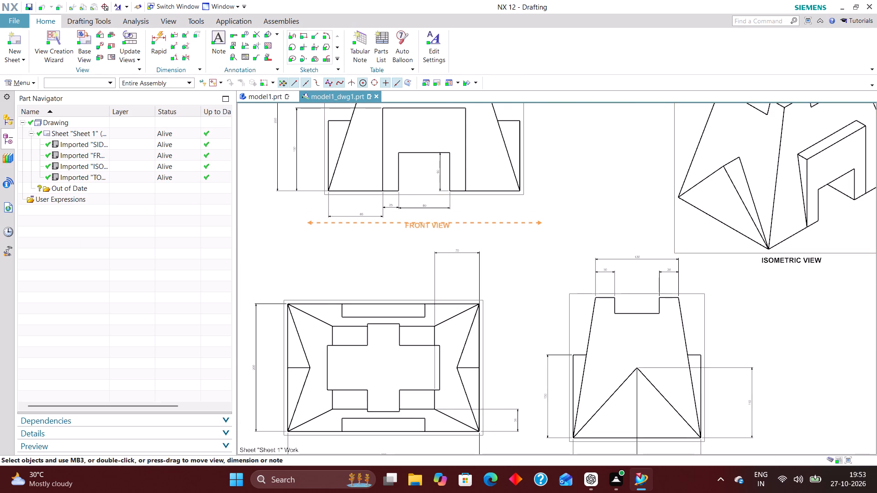
pyautogui.moveTo(427, 222); pyautogui.dragTo(426, 221)
# Move the 130 height dimension in the front view closer to the view outline.
pyautogui.scroll(-3, 388, 227)
pyautogui.scroll(1, 402, 225)
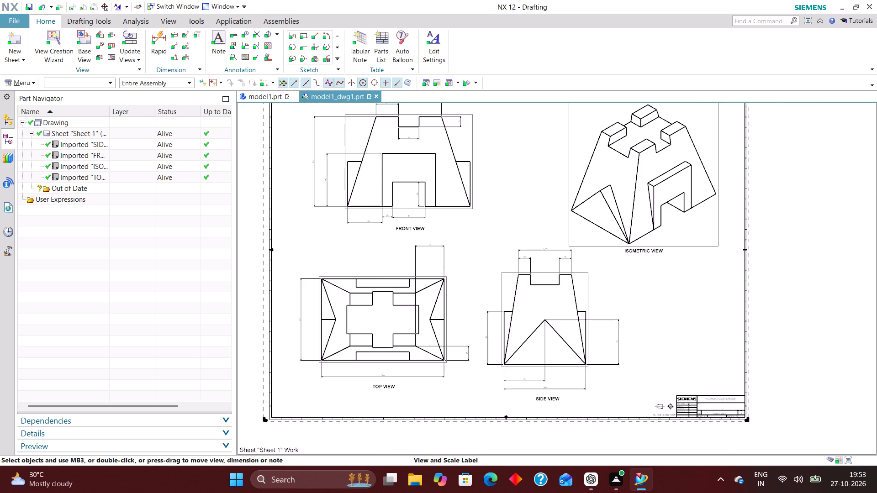
pyautogui.moveTo(533, 148); pyautogui.dragTo(467, 210, button='right')
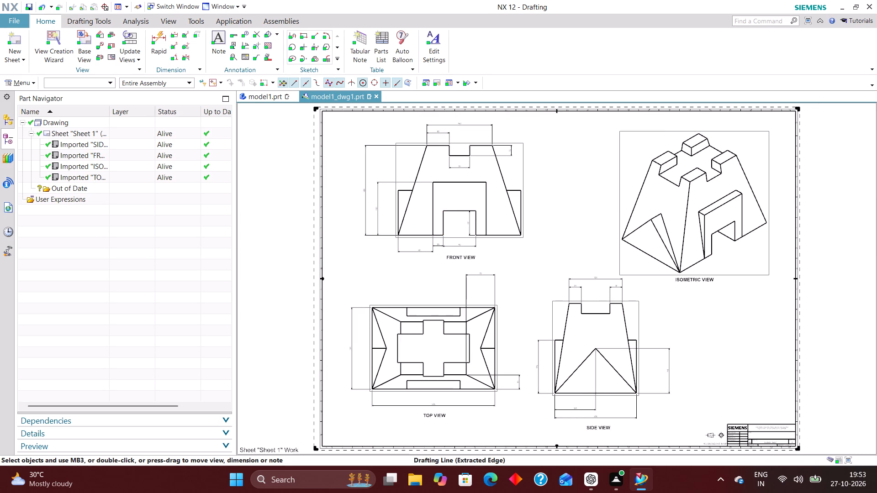
pyautogui.scroll(6, 364, 204)
pyautogui.moveTo(407, 221); pyautogui.dragTo(438, 226)
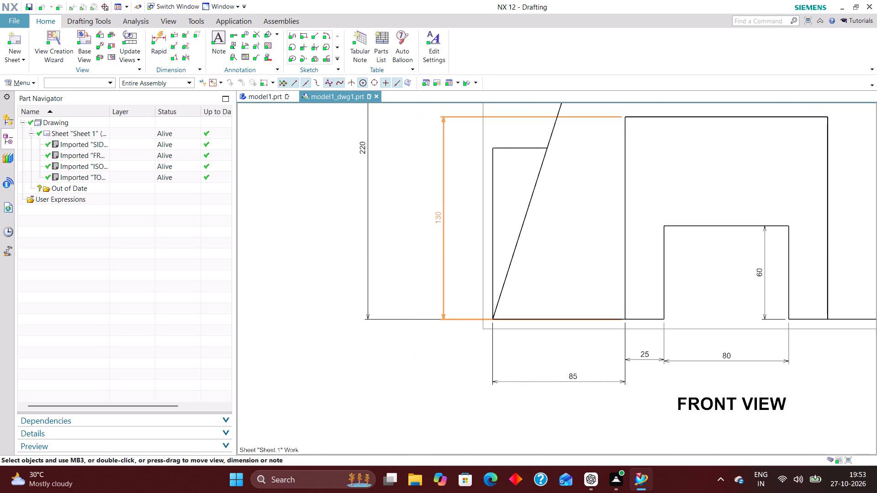
pyautogui.moveTo(438, 226); pyautogui.dragTo(438, 227)
# Examine the whole sheet to check the arrangement of the views, dimensions and labels.
pyautogui.scroll(-4, 347, 231)
pyautogui.scroll(-2, 332, 194)
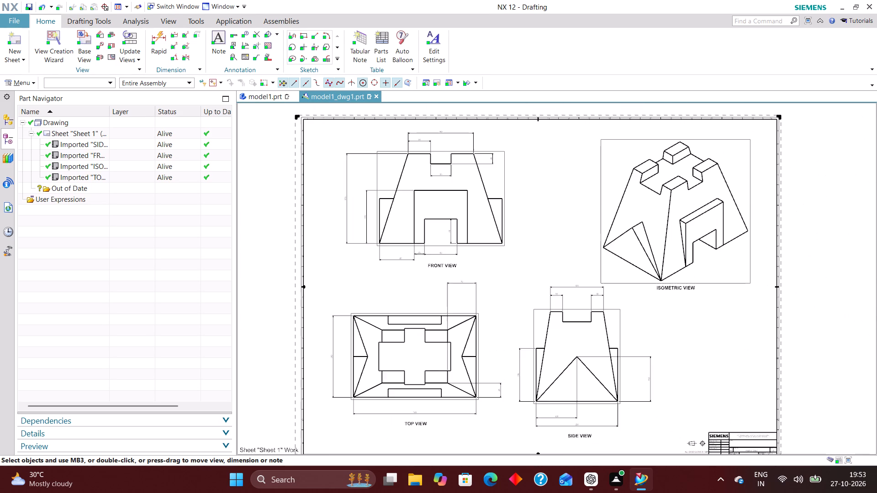
pyautogui.scroll(4, 457, 169)
pyautogui.scroll(-5, 388, 163)
pyautogui.scroll(4, 397, 224)
pyautogui.scroll(-6, 406, 189)
pyautogui.scroll(4, 413, 249)
pyautogui.scroll(-3, 442, 244)
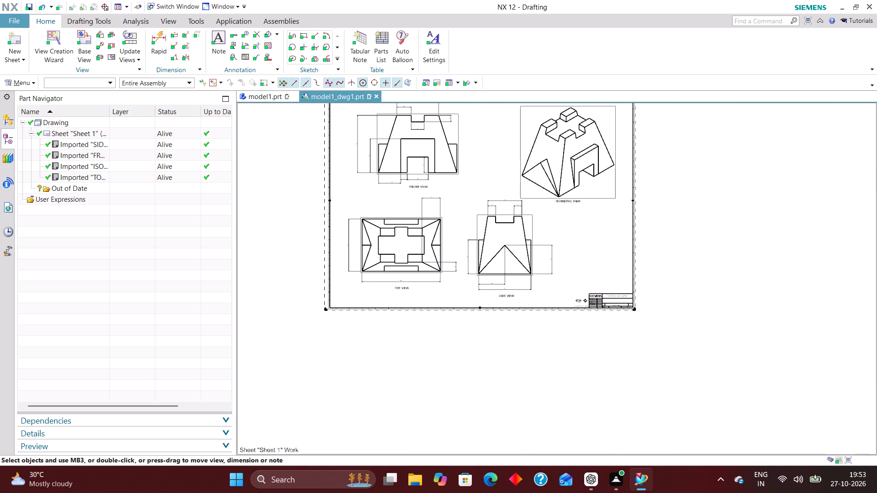
pyautogui.scroll(2, 457, 167)
pyautogui.moveTo(514, 122); pyautogui.dragTo(464, 200, button='right')
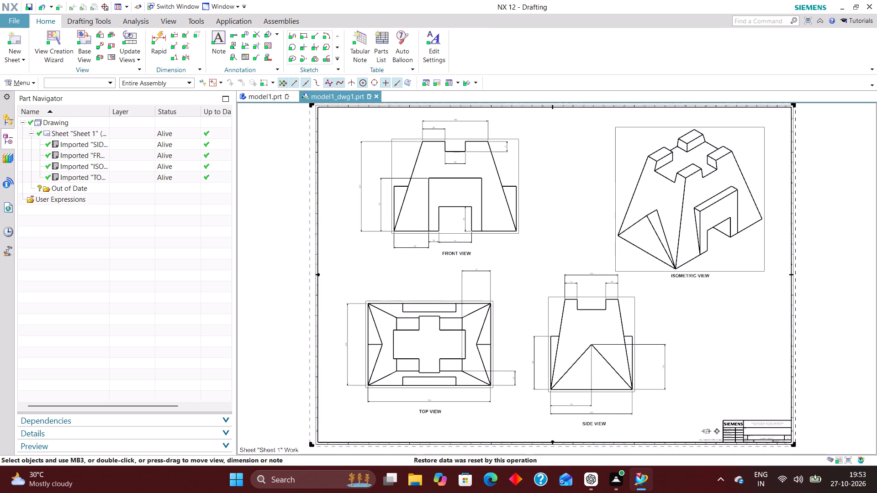
# Review the settings of Sheet 1 and accept them without changes.
pyautogui.rightClick(312, 281)
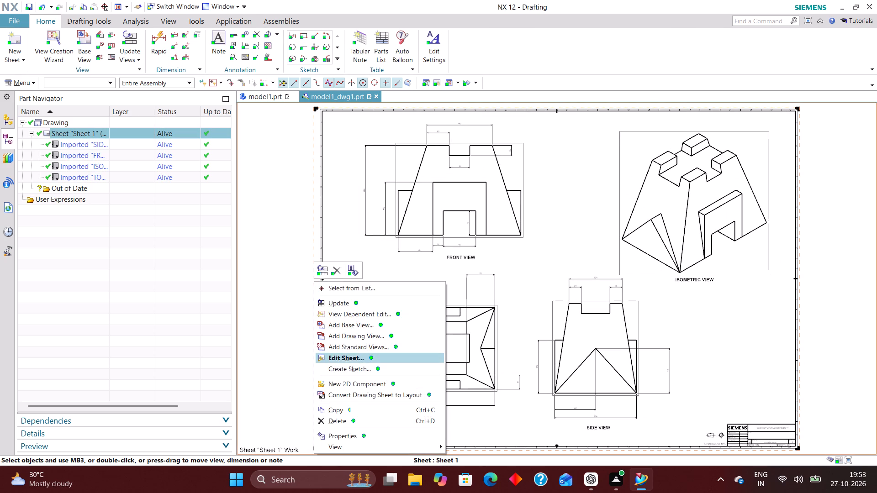
pyautogui.click(350, 356)
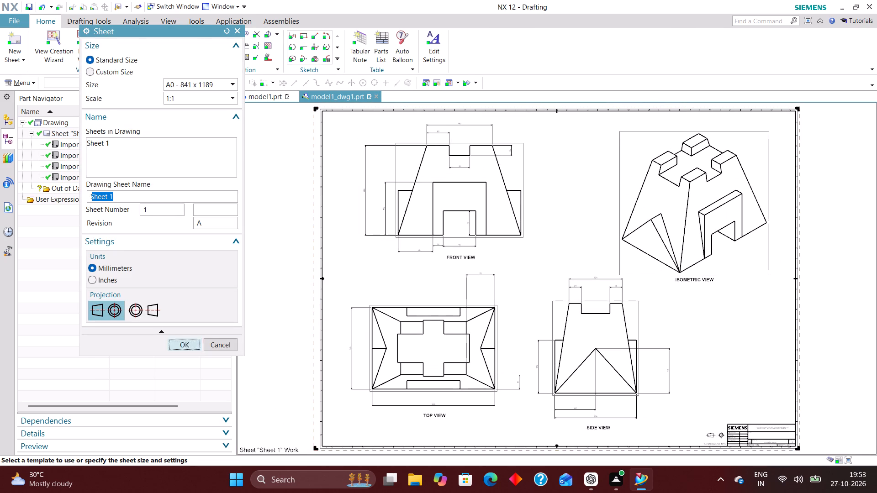
pyautogui.click(187, 346)
# Make layer 256 selectable so the title block can be edited.
pyautogui.scroll(-3, 326, 244)
pyautogui.scroll(5, 544, 359)
pyautogui.scroll(6, 489, 265)
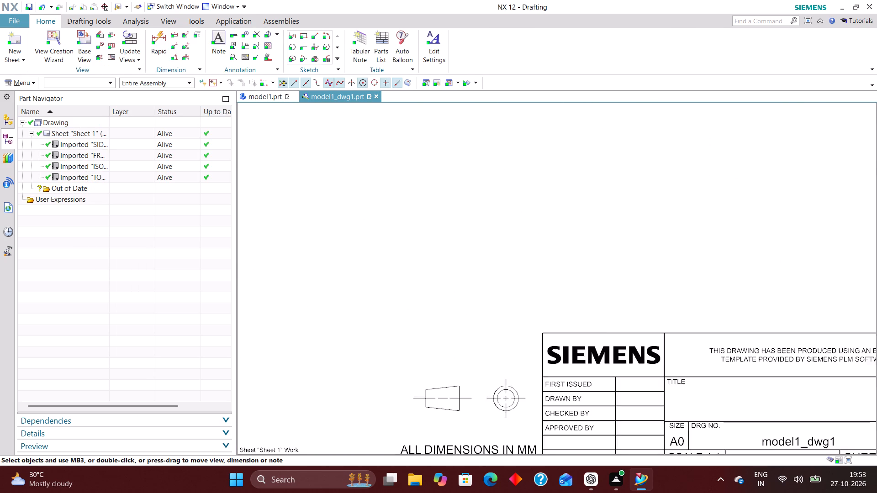
pyautogui.scroll(-6, 539, 288)
pyautogui.scroll(5, 532, 312)
pyautogui.scroll(-2, 586, 335)
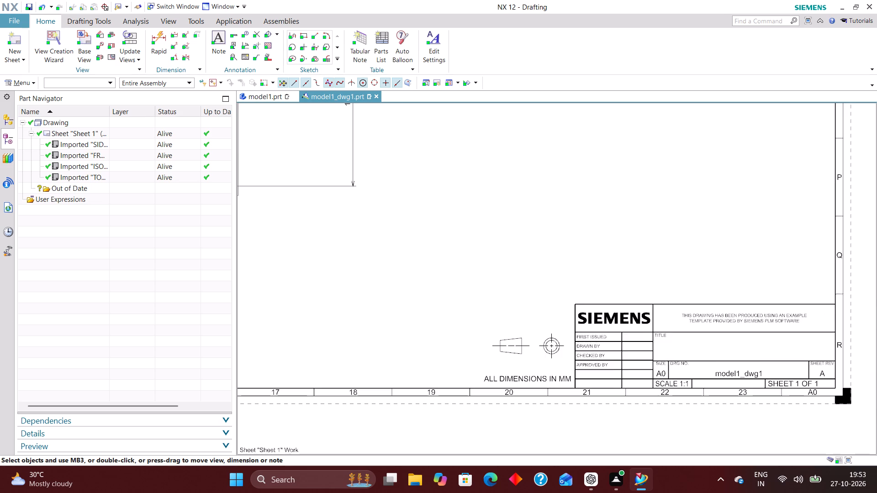
pyautogui.scroll(3, 525, 350)
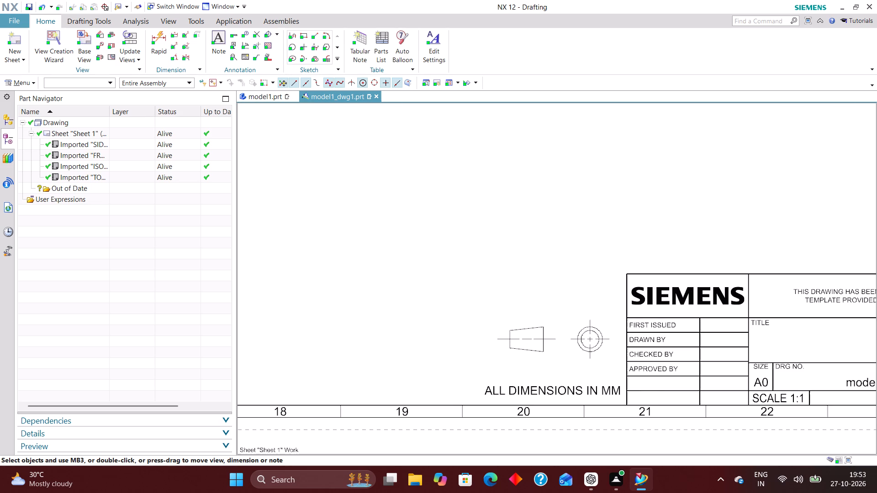
pyautogui.hotkey('ctrl', 'l')
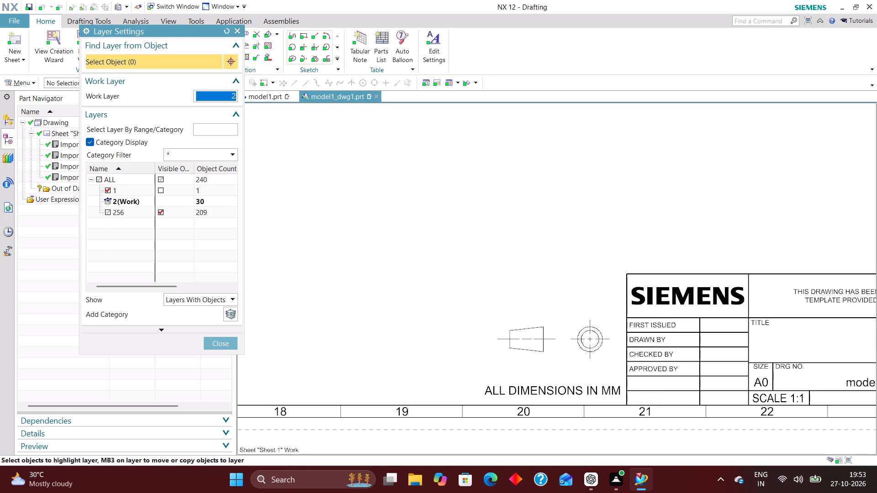
pyautogui.click(104, 212)
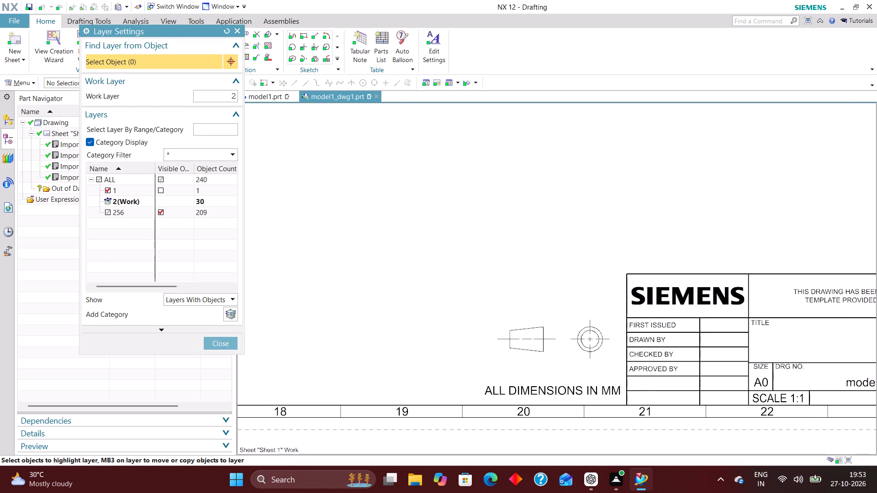
pyautogui.click(109, 212)
pyautogui.click(229, 340)
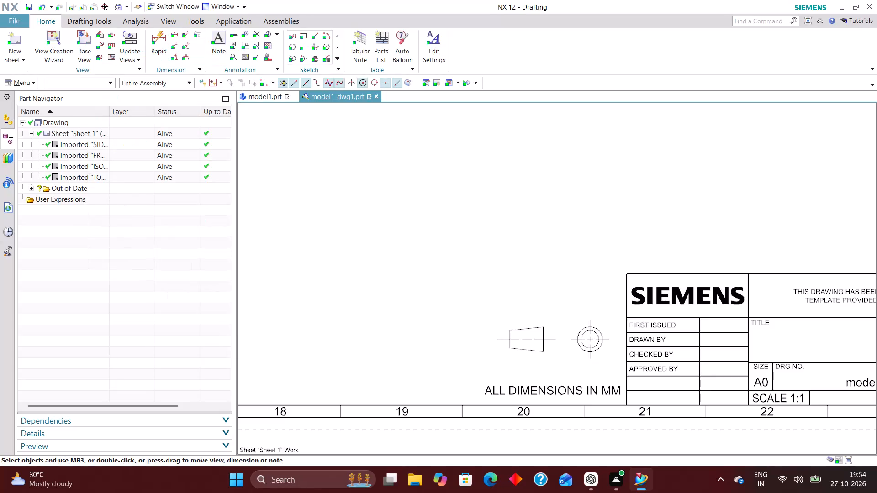
# Edit the title block definition and unlock the empty text cells Label10, Label11, Label12 and Label13.
pyautogui.rightClick(625, 335)
pyautogui.click(657, 246)
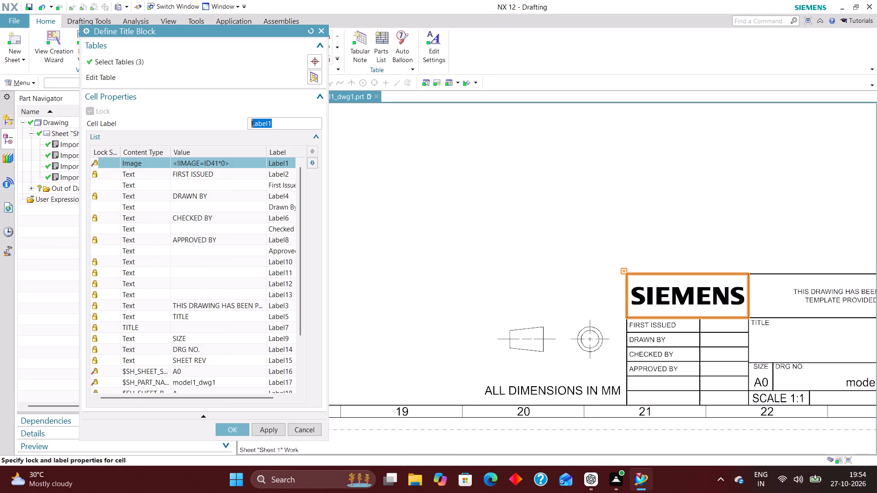
pyautogui.click(115, 259)
pyautogui.click(89, 105)
pyautogui.click(99, 275)
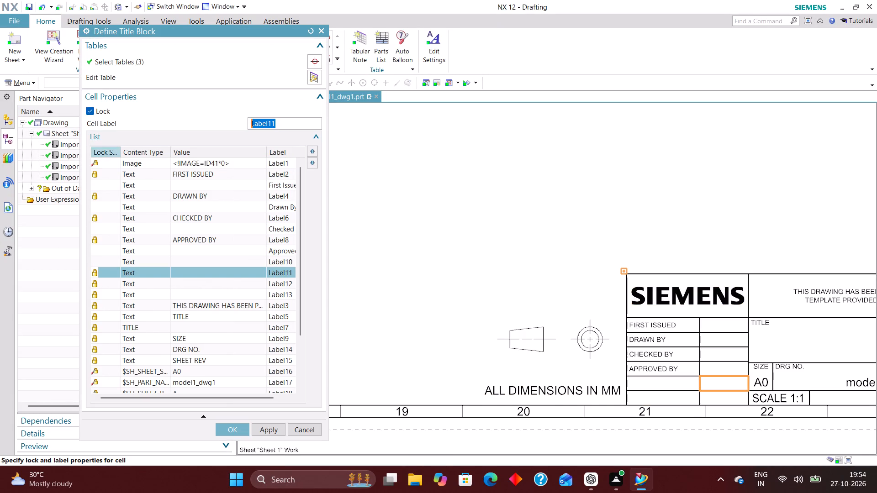
pyautogui.click(91, 110)
pyautogui.click(105, 288)
pyautogui.click(94, 110)
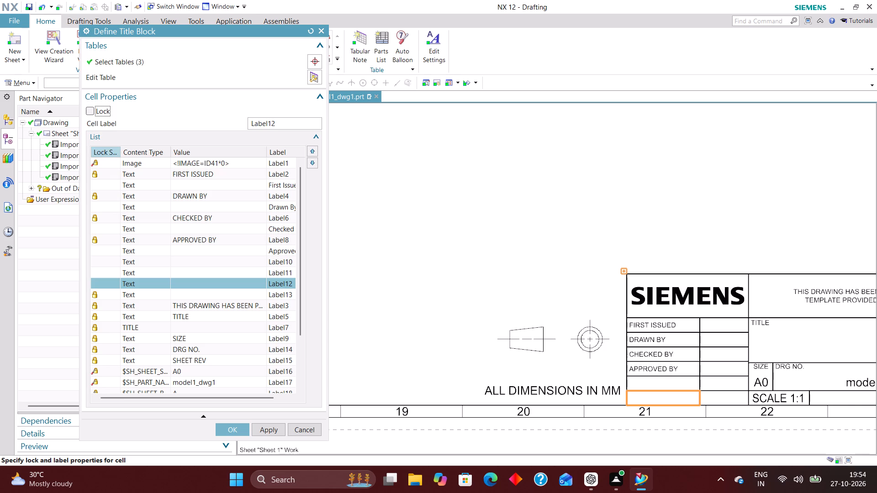
pyautogui.click(112, 301)
pyautogui.click(116, 297)
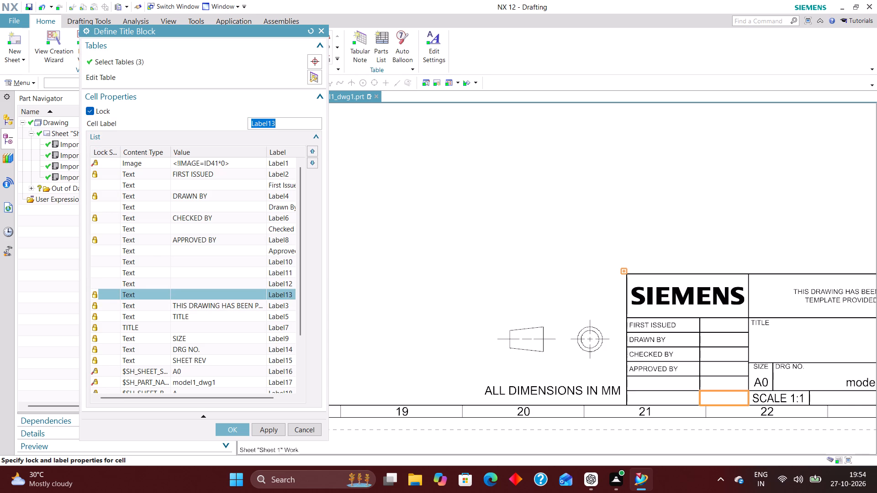
pyautogui.click(90, 109)
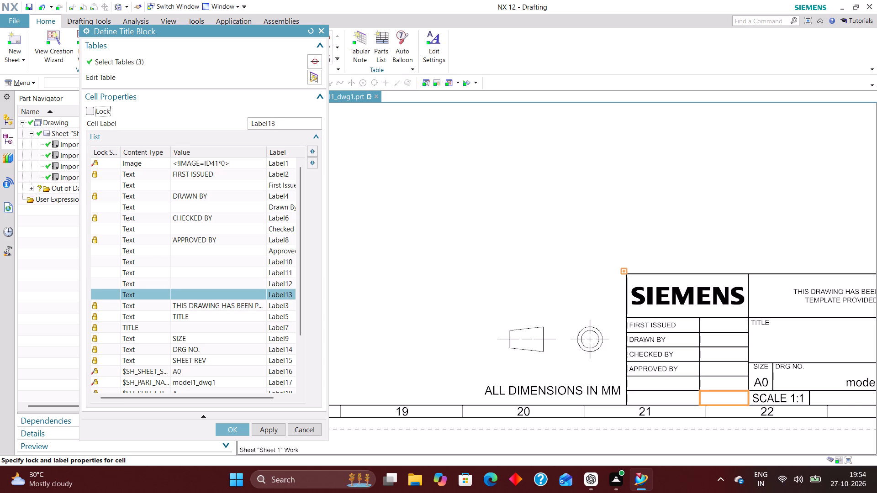
# Unlock the title cell Label7 and the empty cell Label20, and apply the title block definition.
pyautogui.click(112, 326)
pyautogui.click(89, 110)
pyautogui.scroll(-2, 167, 332)
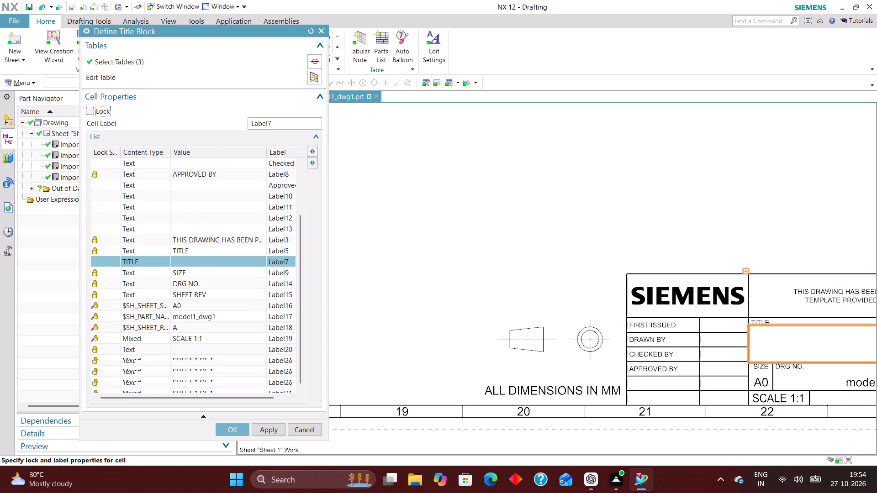
pyautogui.scroll(-1, 166, 334)
pyautogui.click(106, 351)
pyautogui.click(88, 104)
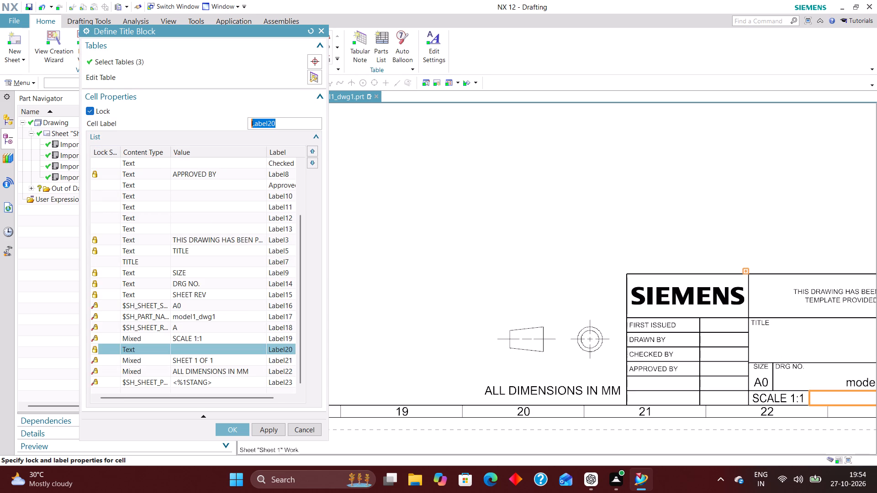
pyautogui.click(88, 110)
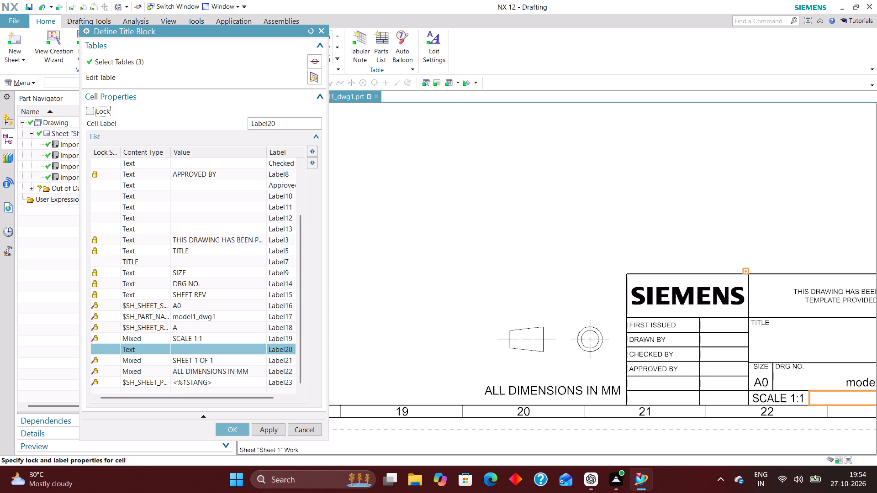
pyautogui.click(238, 426)
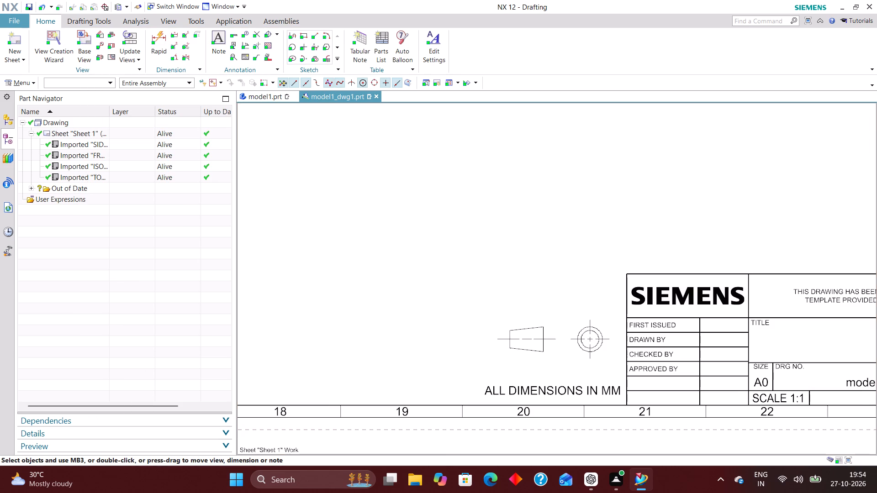
# Populate the title block with issue date 27-10-2026, the drafter's name, MATERIAL in Label10, STEEL in Label11, and XXX for checker, approver, Label12 and Label13.
pyautogui.rightClick(629, 330)
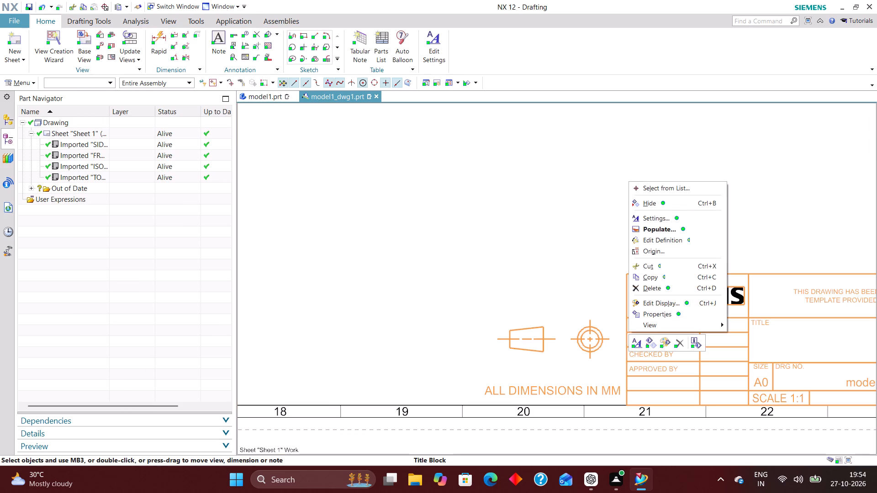
pyautogui.click(655, 230)
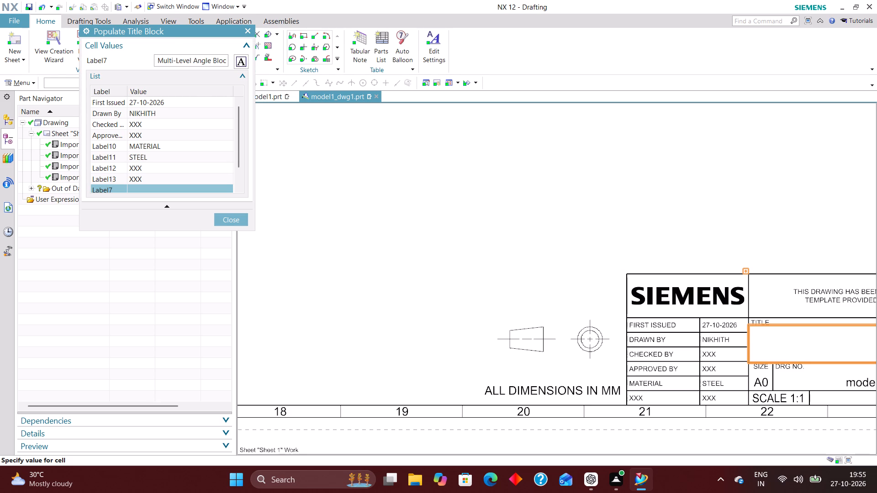
# Replace the mixed-case title text for cell Label7 with MULTI LEVEL ANGLE BLOCK in capitals.
pyautogui.press('Right')
pyautogui.press('Right')
pyautogui.press('Right')
pyautogui.press('Right')
pyautogui.press('Right')
pyautogui.press('Right')
pyautogui.press('Right')
pyautogui.press('Right')
pyautogui.press('Right')
pyautogui.press('Right')
pyautogui.press('Right')
pyautogui.press('Right')
pyautogui.press('Right')
pyautogui.press('Right')
pyautogui.press('Right')
pyautogui.press('Right')
pyautogui.press('Right')
pyautogui.press('Right')
pyautogui.press('Right')
pyautogui.press('Right')
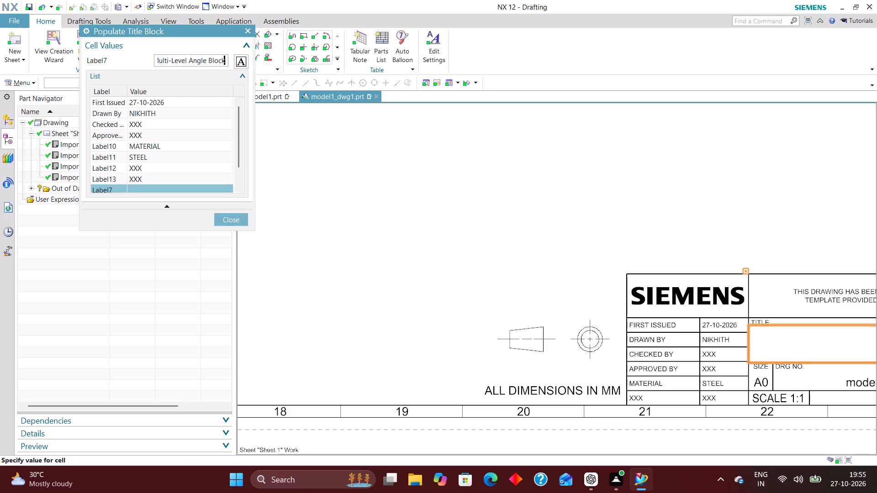
pyautogui.press('BackSpace')
pyautogui.press('BackSpace')
pyautogui.press('BackSpace')
pyautogui.press('BackSpace')
pyautogui.press('BackSpace')
pyautogui.press('BackSpace')
pyautogui.press('BackSpace')
pyautogui.press('BackSpace')
pyautogui.press('BackSpace')
pyautogui.press('BackSpace')
pyautogui.press('BackSpace')
pyautogui.press('BackSpace')
pyautogui.press('BackSpace')
pyautogui.press('BackSpace')
pyautogui.press('BackSpace')
pyautogui.press('BackSpace')
pyautogui.press('BackSpace')
pyautogui.press('BackSpace')
pyautogui.press('BackSpace')
pyautogui.press('BackSpace')
pyautogui.write('MULTI LEVEL ANGLR')
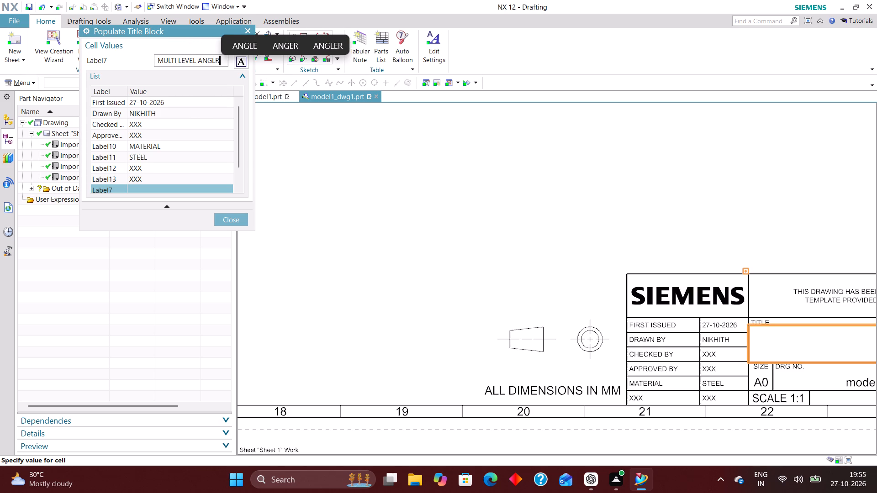
pyautogui.press('BackSpace')
pyautogui.write('E BLOCK')
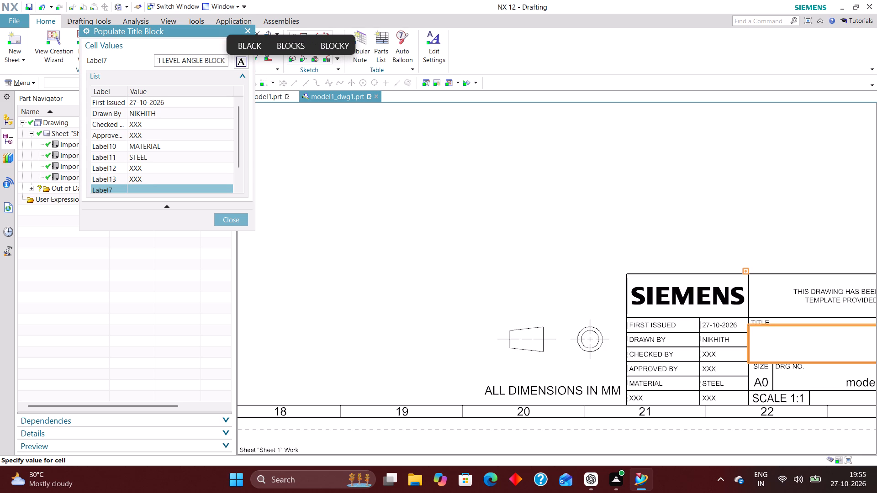
pyautogui.press('Return')
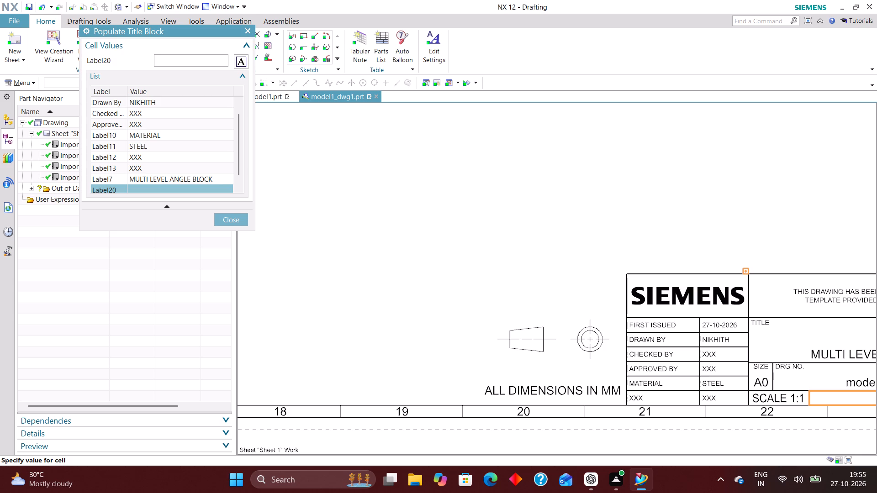
# Fill cell Label20 with WEIGHT (kg) 59.42 and finish populating the title block.
pyautogui.write('WEIGHT ()_')
pyautogui.press('BackSpace')
pyautogui.press('Left')
pyautogui.write('kg')
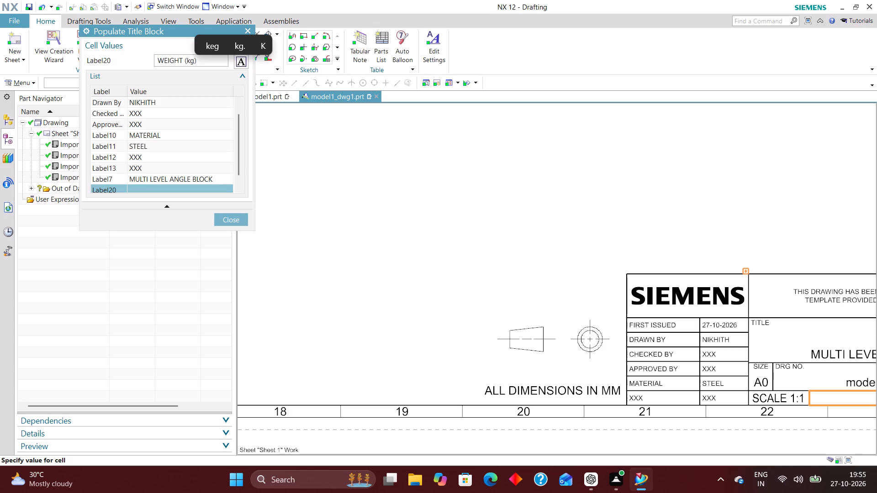
pyautogui.press('Right')
pyautogui.press('Right')
pyautogui.press('space')
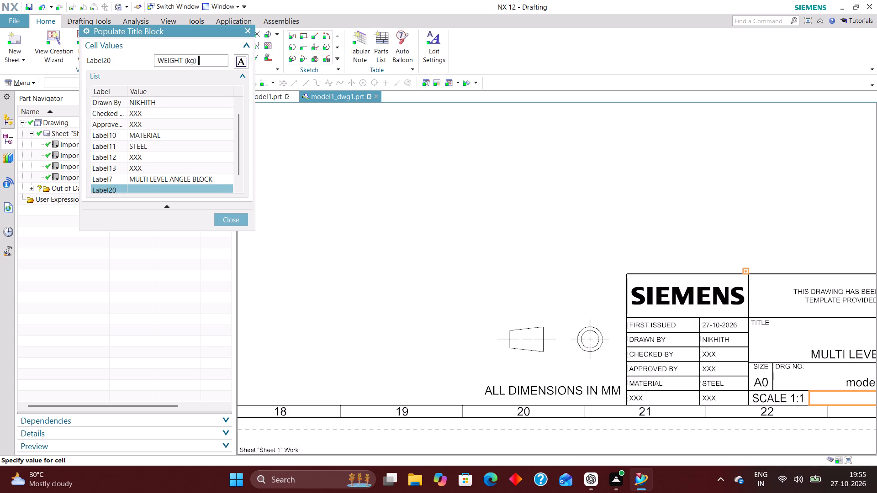
pyautogui.write('59')
pyautogui.write('.42')
pyautogui.press('Return')
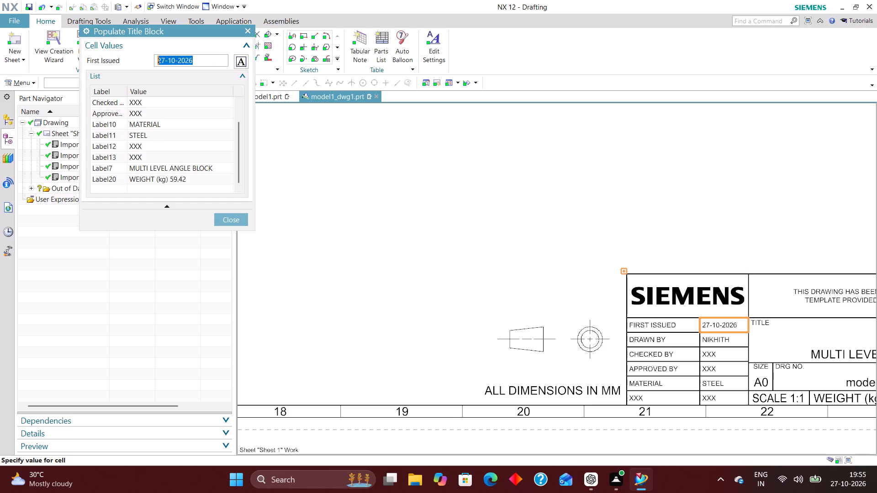
pyautogui.click(225, 219)
# Examine the front, top, side and isometric views across the sheet for missing dimensions.
pyautogui.scroll(-6, 419, 280)
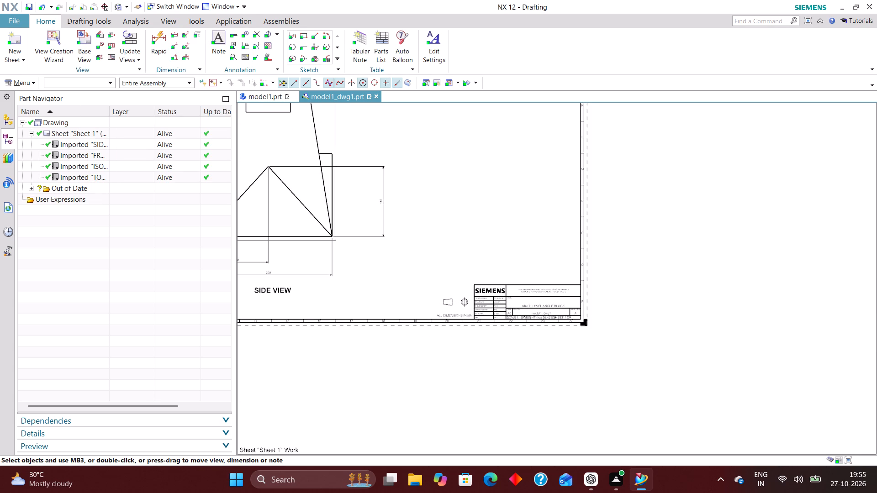
pyautogui.moveTo(494, 148); pyautogui.dragTo(363, 275, button='right')
pyautogui.scroll(3, 413, 278)
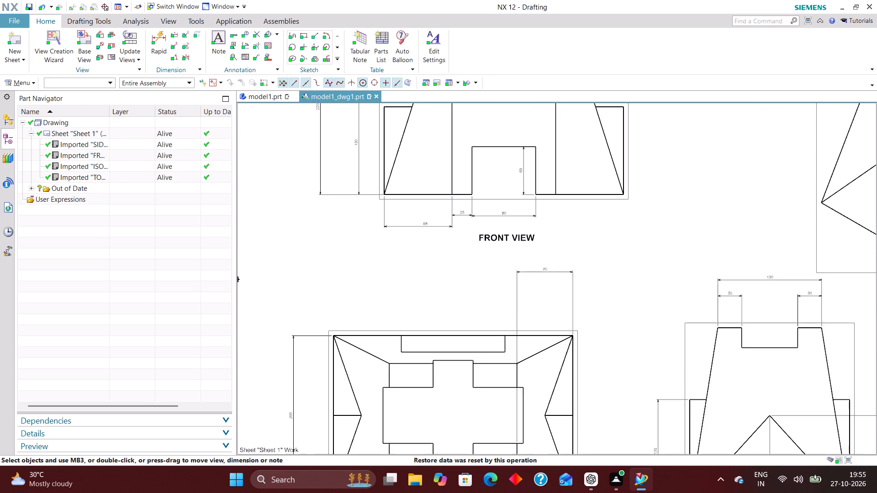
pyautogui.scroll(-3, 356, 249)
pyautogui.scroll(3, 421, 234)
pyautogui.scroll(-4, 353, 246)
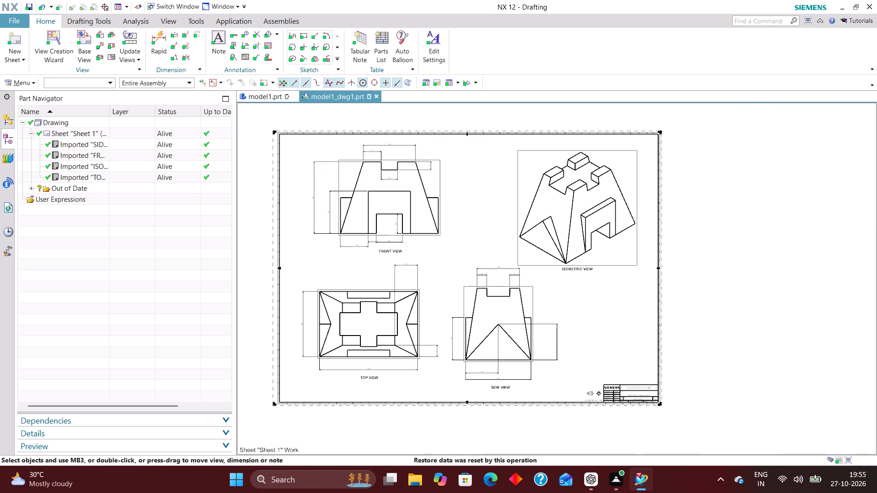
pyautogui.scroll(2, 597, 341)
pyautogui.scroll(-2, 574, 311)
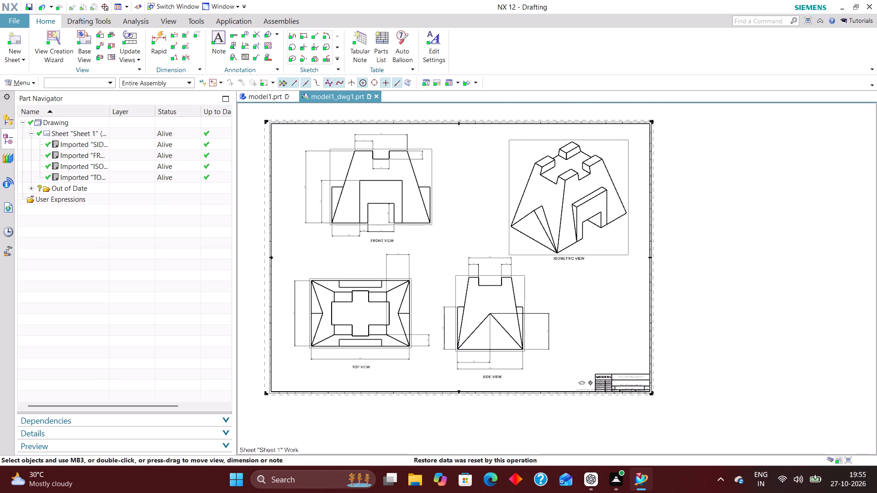
pyautogui.scroll(6, 483, 254)
pyautogui.scroll(-3, 482, 203)
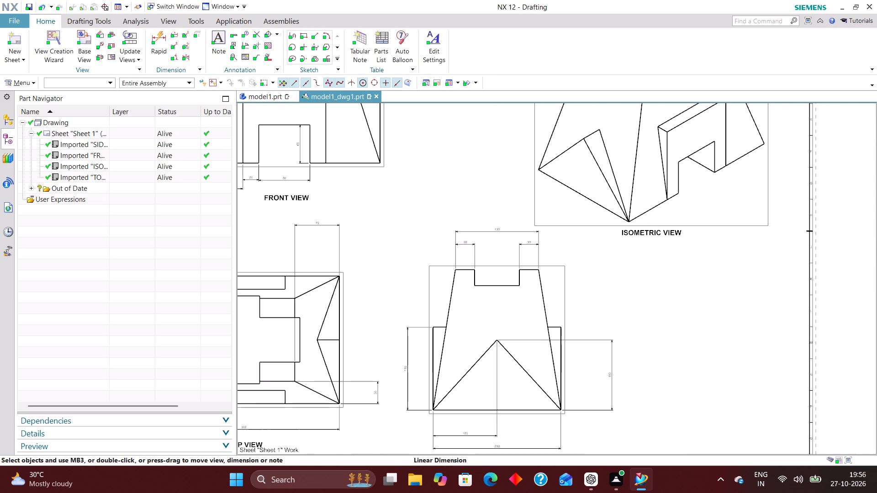
pyautogui.scroll(-2, 426, 244)
pyautogui.scroll(2, 492, 267)
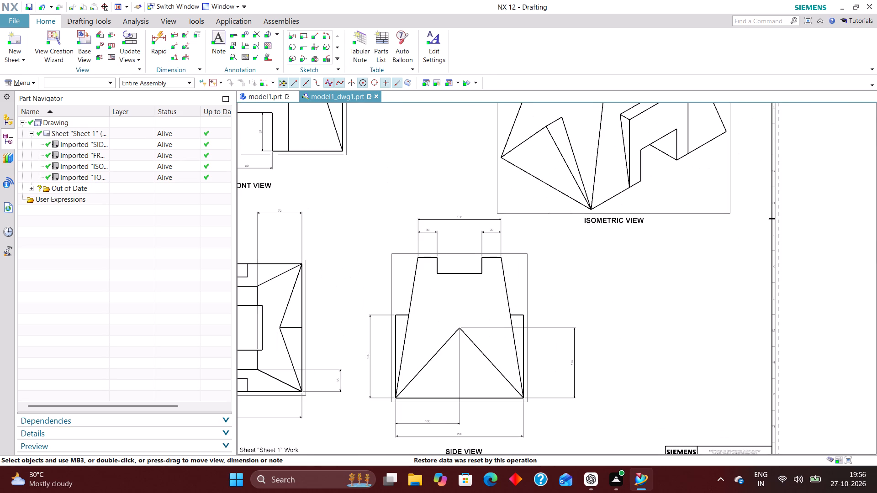
# Add a vertical rapid dimension for the depth of the top notch, placed to the right of the side view.
pyautogui.click(162, 37)
pyautogui.scroll(6, 504, 262)
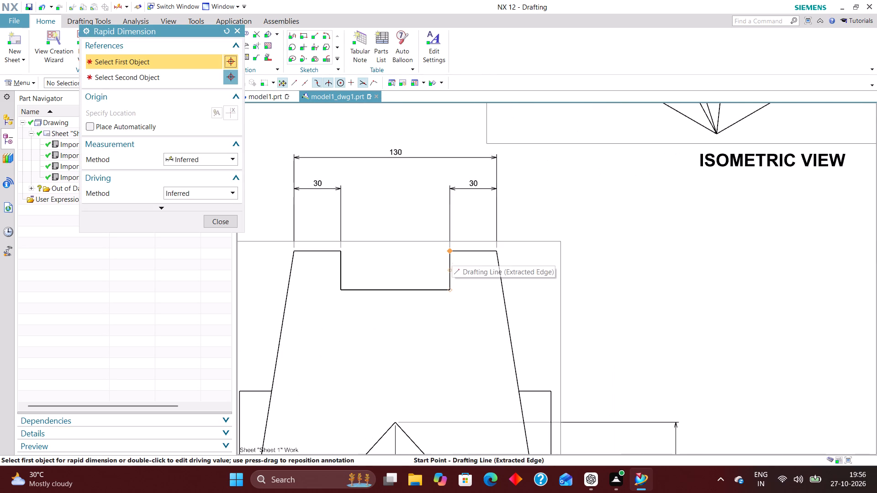
pyautogui.click(452, 251)
pyautogui.click(452, 289)
pyautogui.click(602, 273)
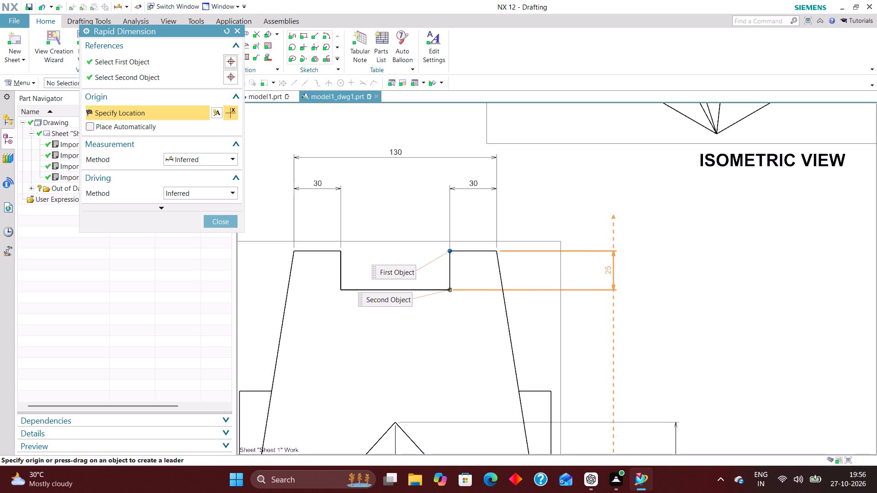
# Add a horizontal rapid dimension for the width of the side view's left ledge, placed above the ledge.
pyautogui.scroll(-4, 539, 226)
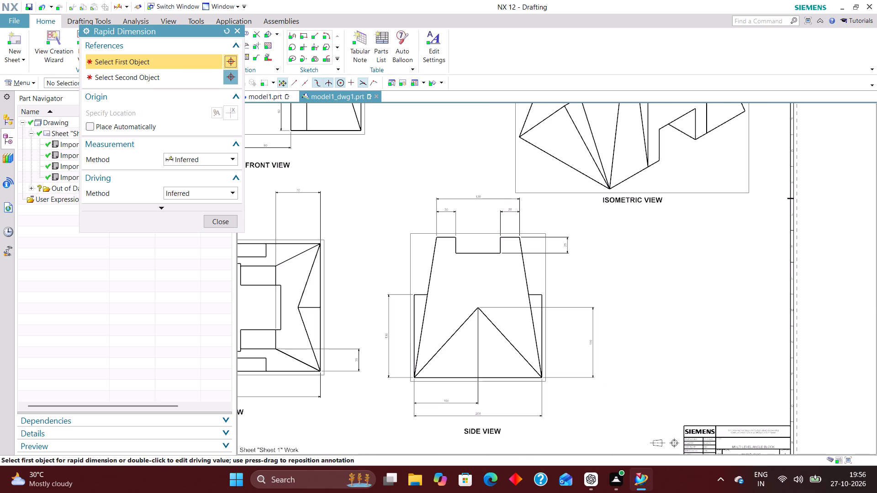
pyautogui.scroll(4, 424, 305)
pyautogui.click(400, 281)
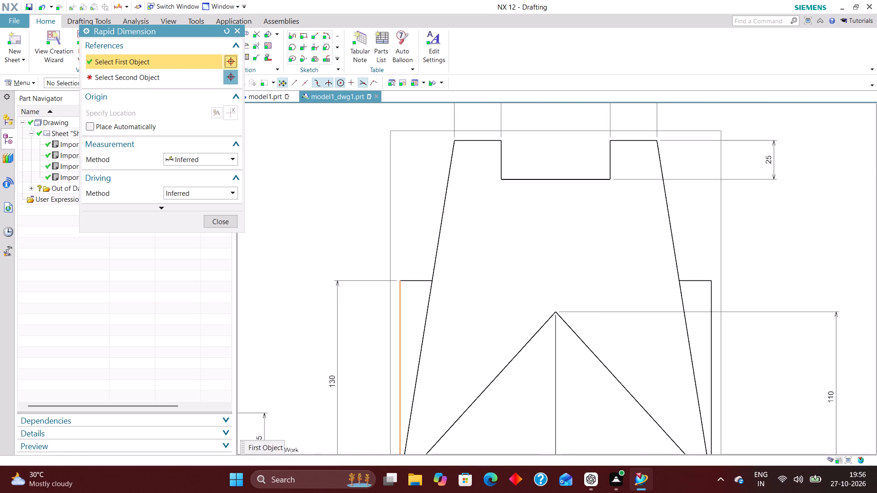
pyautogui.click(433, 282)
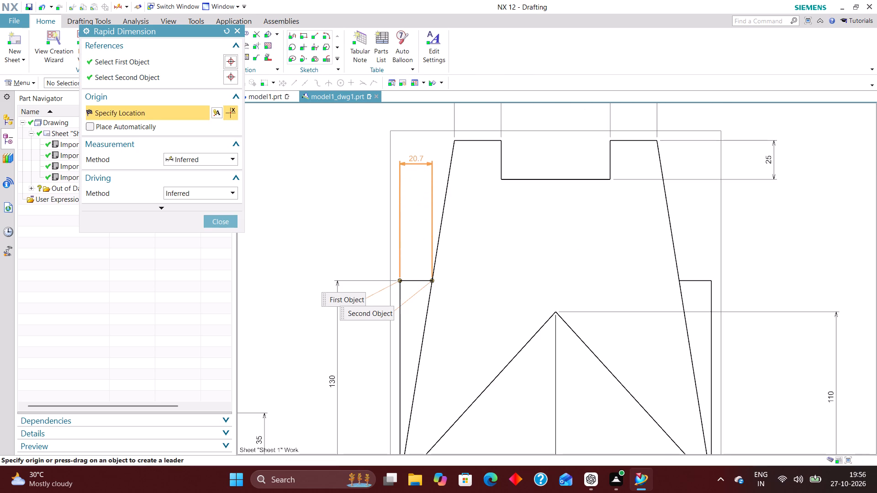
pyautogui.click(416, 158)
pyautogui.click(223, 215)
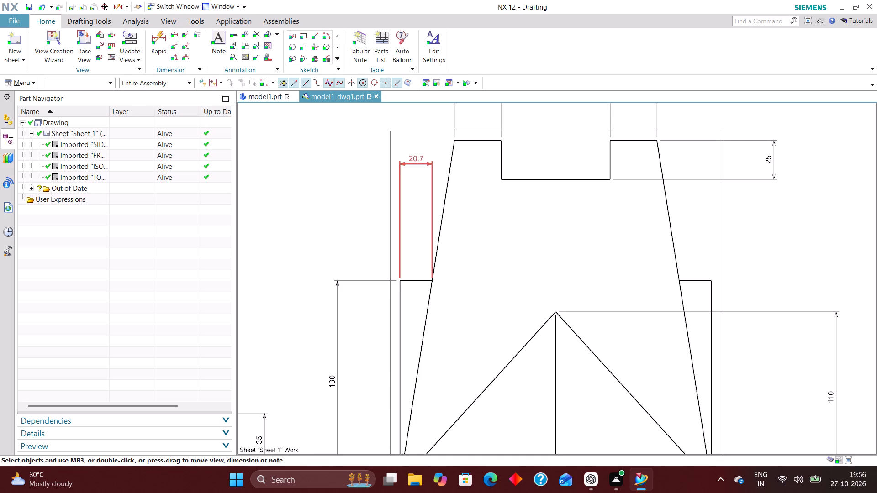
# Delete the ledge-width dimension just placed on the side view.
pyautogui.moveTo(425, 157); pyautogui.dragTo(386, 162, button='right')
# Examine the sheet again, focusing on the front view, for features that still need dimensions.
pyautogui.scroll(-5, 396, 266)
pyautogui.scroll(-2, 426, 324)
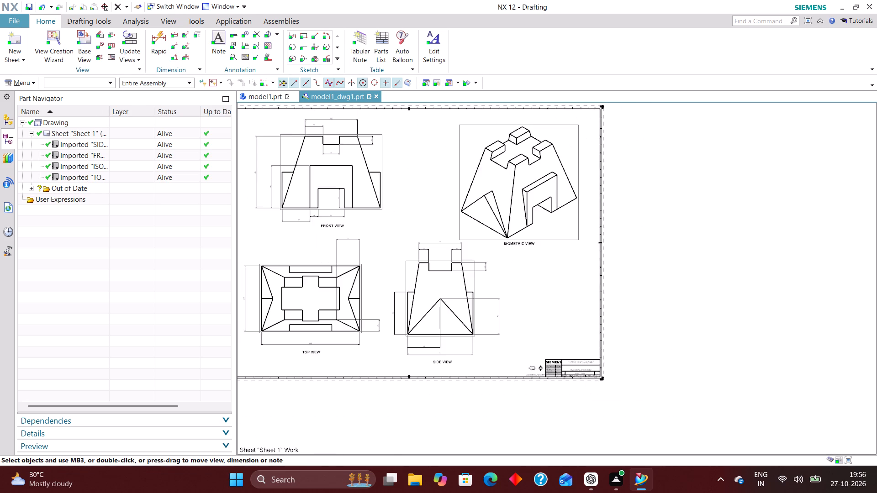
pyautogui.scroll(6, 301, 162)
pyautogui.scroll(-1, 396, 285)
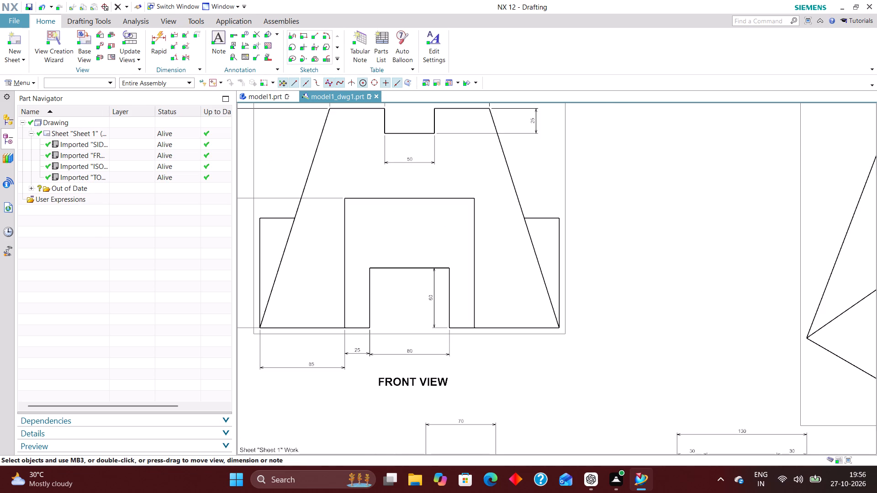
pyautogui.scroll(-3, 435, 276)
pyautogui.scroll(2, 395, 278)
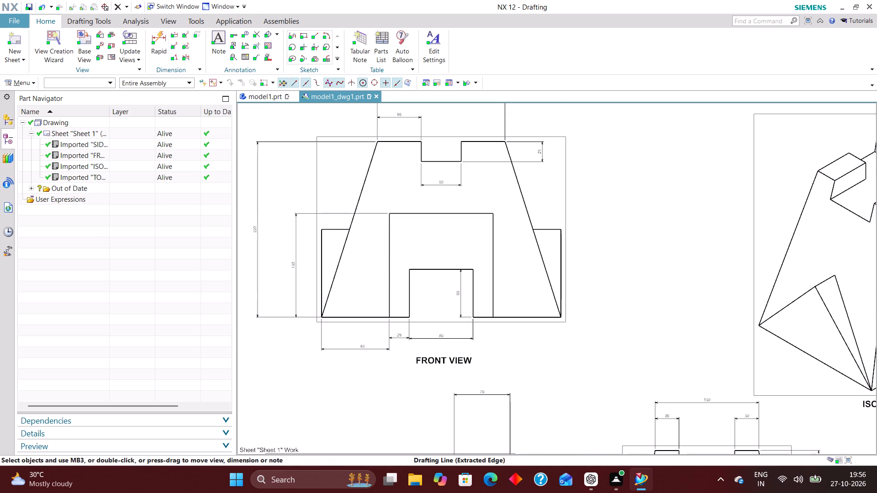
pyautogui.scroll(-2, 309, 186)
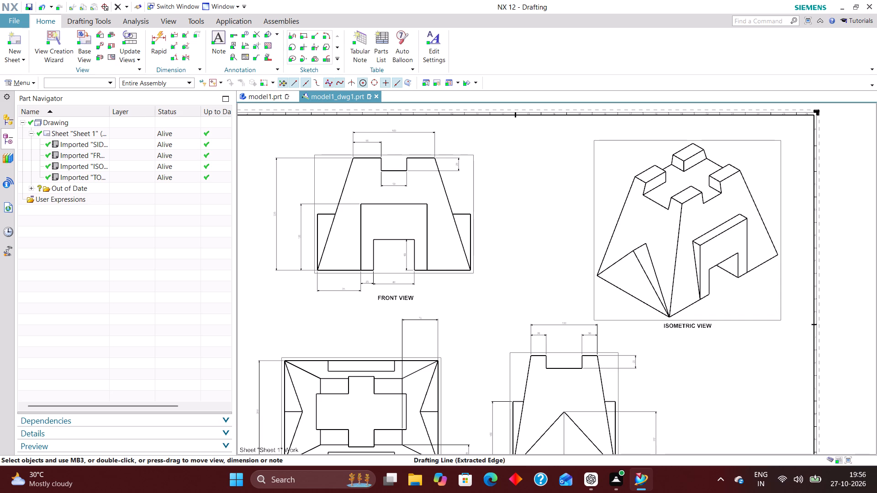
pyautogui.scroll(-1, 375, 252)
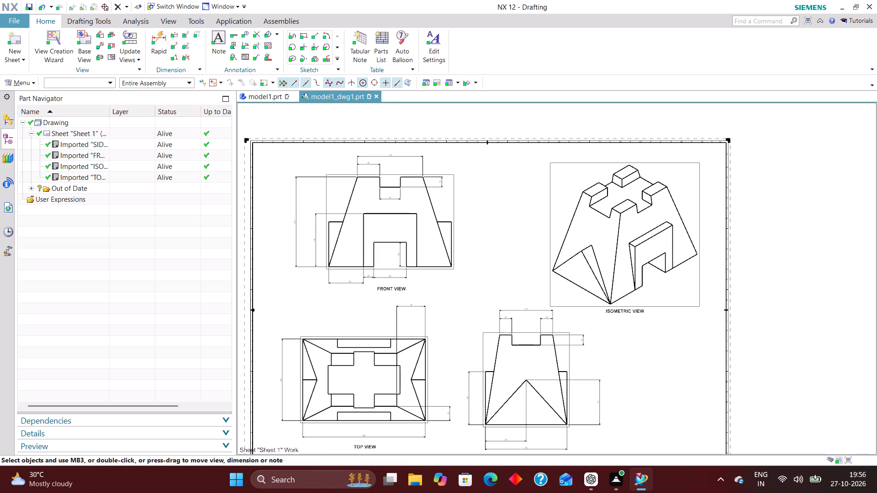
pyautogui.scroll(2, 463, 246)
pyautogui.scroll(-2, 438, 231)
pyautogui.scroll(2, 437, 253)
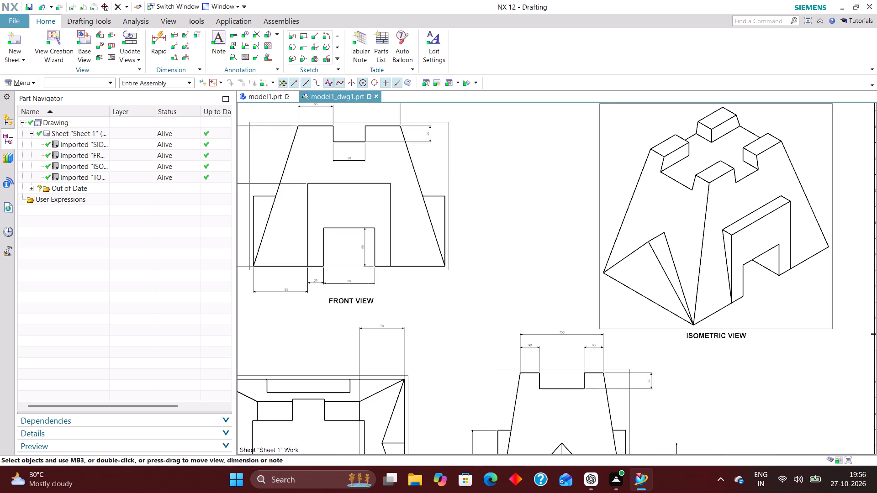
# Add a vertical rapid dimension for the height of the right side block, placed to the right of the front view.
pyautogui.click(166, 36)
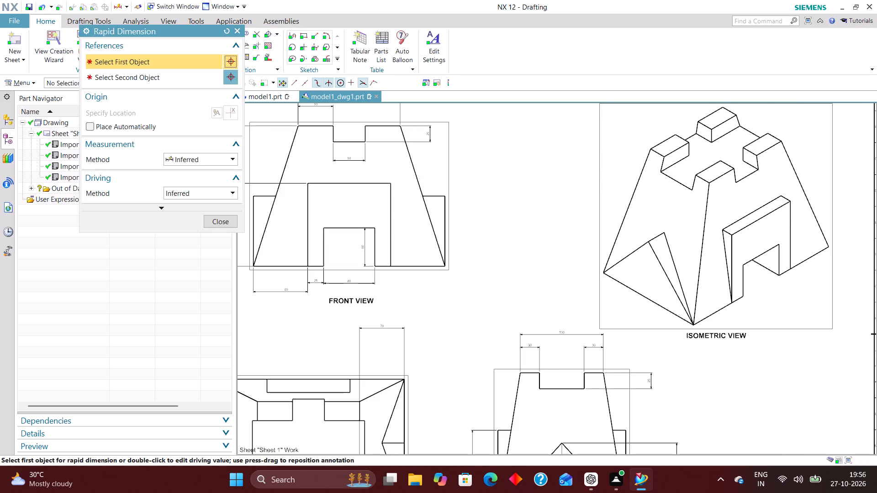
pyautogui.scroll(3, 442, 261)
pyautogui.click(449, 271)
pyautogui.click(448, 135)
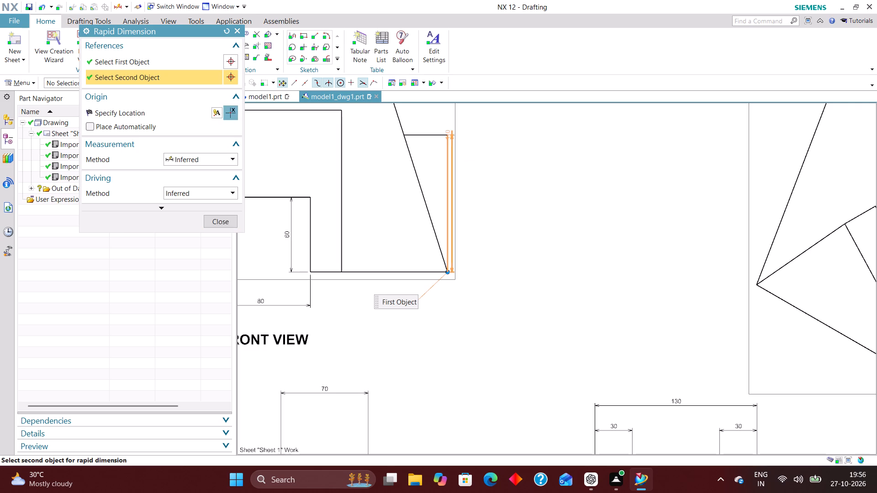
pyautogui.click(528, 189)
pyautogui.click(225, 223)
pyautogui.scroll(-5, 511, 210)
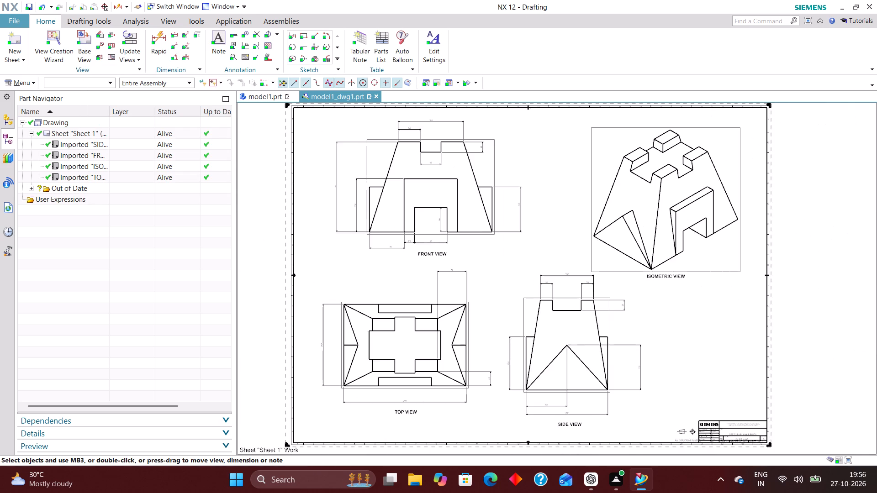
# Move the bottom opening's height dimension in the front view outside the outline, between the view and the side block height dimension.
pyautogui.scroll(4, 546, 285)
pyautogui.scroll(-3, 512, 246)
pyautogui.scroll(4, 386, 209)
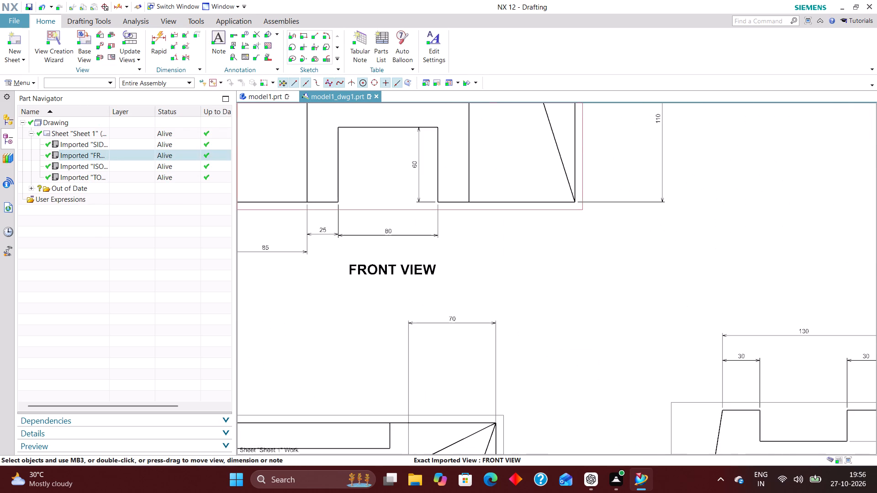
pyautogui.scroll(-5, 471, 281)
pyautogui.scroll(3, 438, 195)
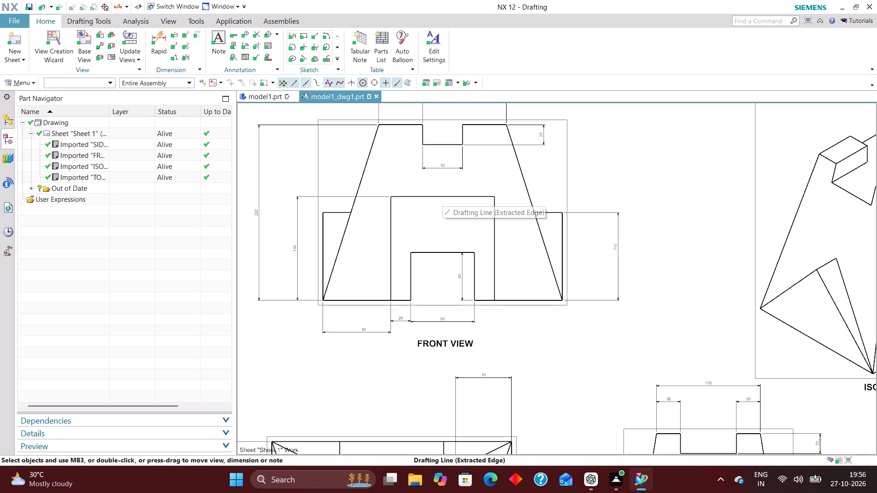
pyautogui.moveTo(461, 275); pyautogui.dragTo(587, 270)
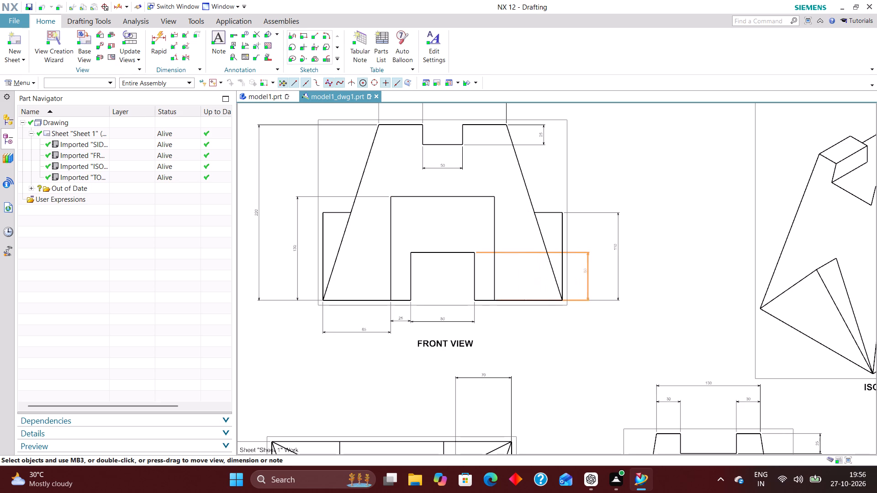
pyautogui.moveTo(587, 270); pyautogui.dragTo(587, 268)
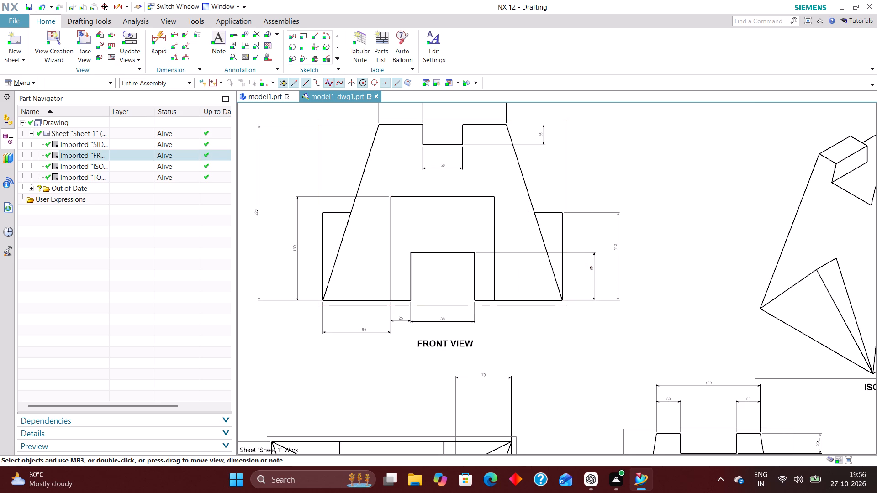
# Turn off the display of view borders in the drafting preferences for the View workflow.
pyautogui.scroll(-3, 523, 252)
pyautogui.scroll(3, 417, 248)
pyautogui.scroll(-2, 366, 251)
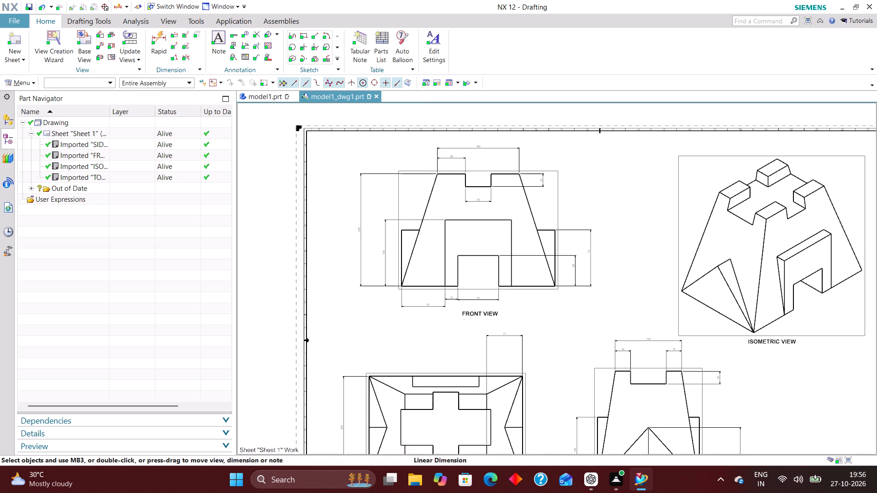
pyautogui.scroll(-1, 314, 237)
pyautogui.click(35, 82)
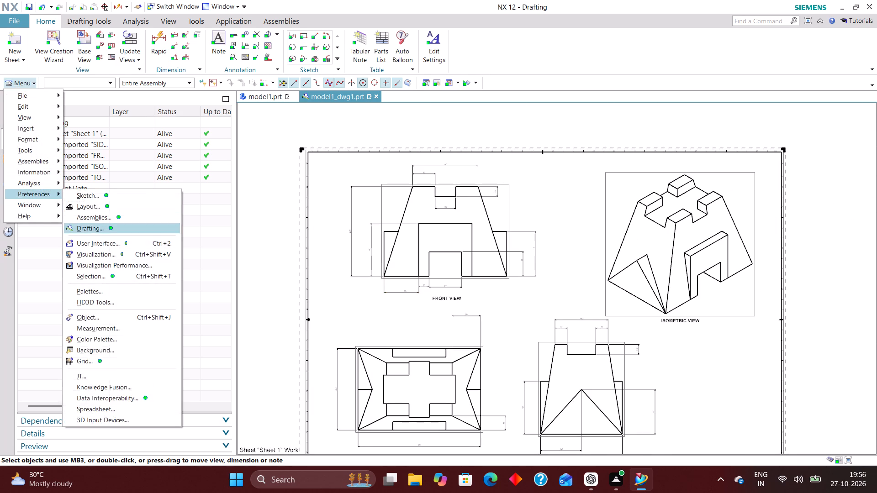
pyautogui.click(91, 226)
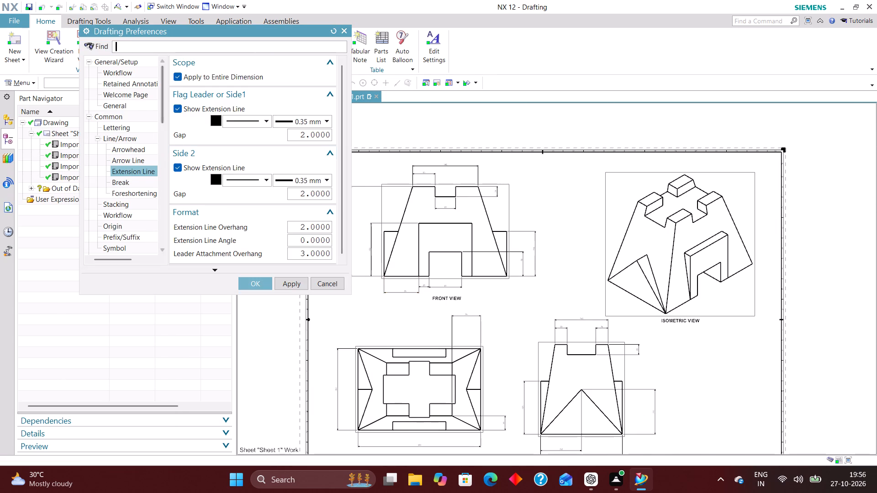
pyautogui.scroll(-4, 130, 205)
pyautogui.click(128, 149)
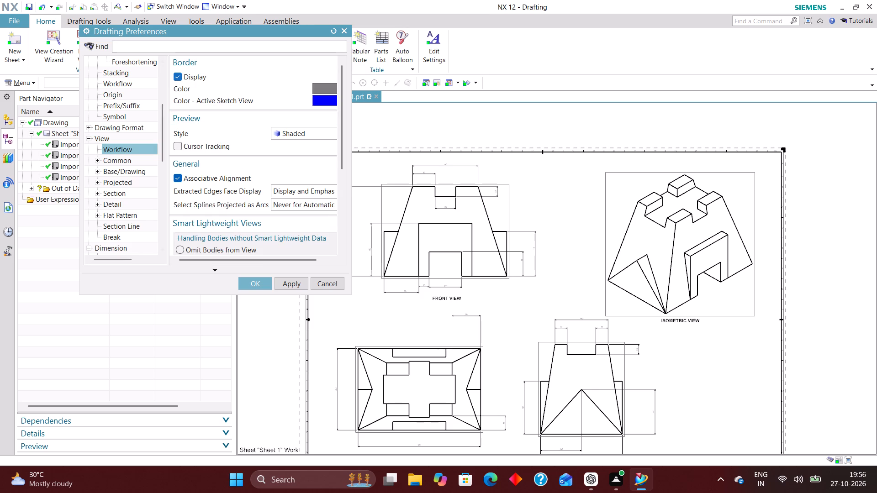
pyautogui.click(176, 75)
pyautogui.click(256, 281)
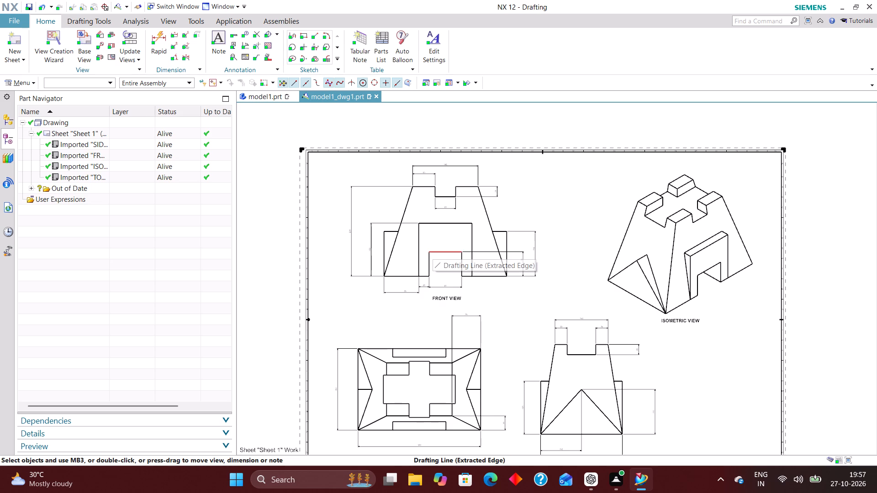
# Examine the front view and the rest of the sheet for dimension placement and overall layout.
pyautogui.scroll(5, 435, 220)
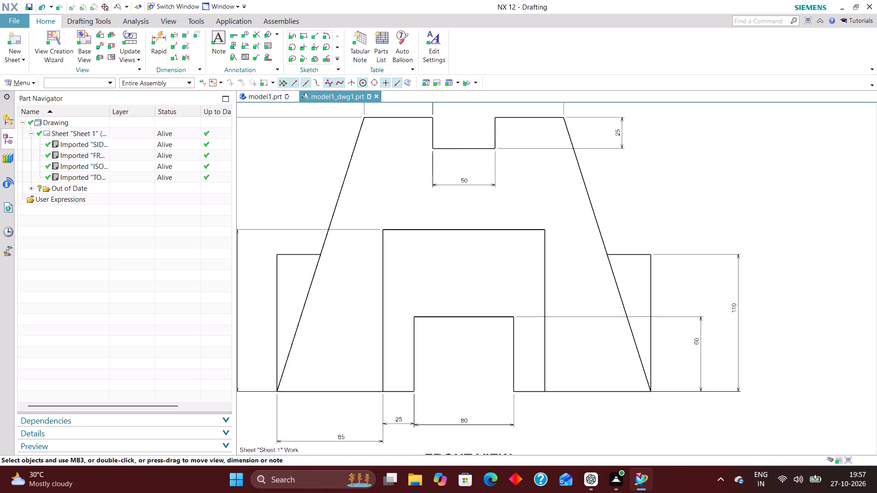
pyautogui.scroll(-5, 417, 219)
pyautogui.moveTo(545, 191); pyautogui.dragTo(520, 272, button='right')
pyautogui.moveTo(567, 216); pyautogui.dragTo(525, 243, button='right')
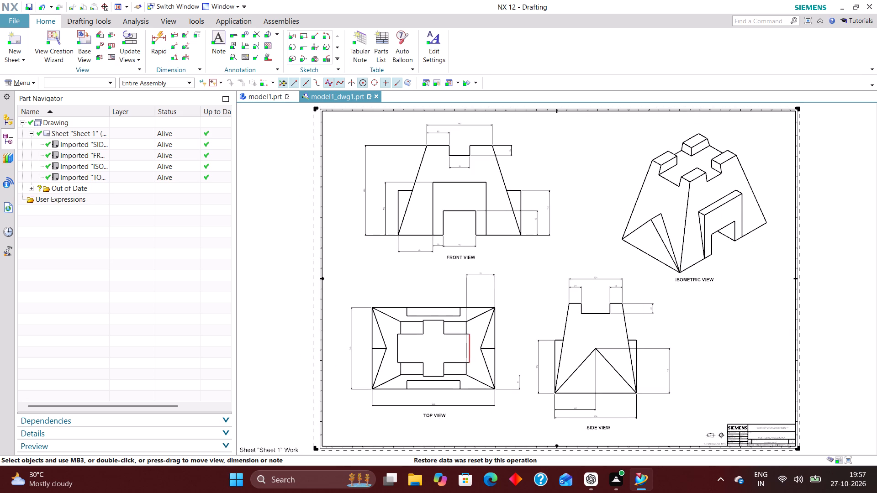
pyautogui.scroll(5, 473, 409)
pyautogui.scroll(-5, 442, 322)
pyautogui.scroll(5, 443, 375)
pyautogui.scroll(-5, 439, 368)
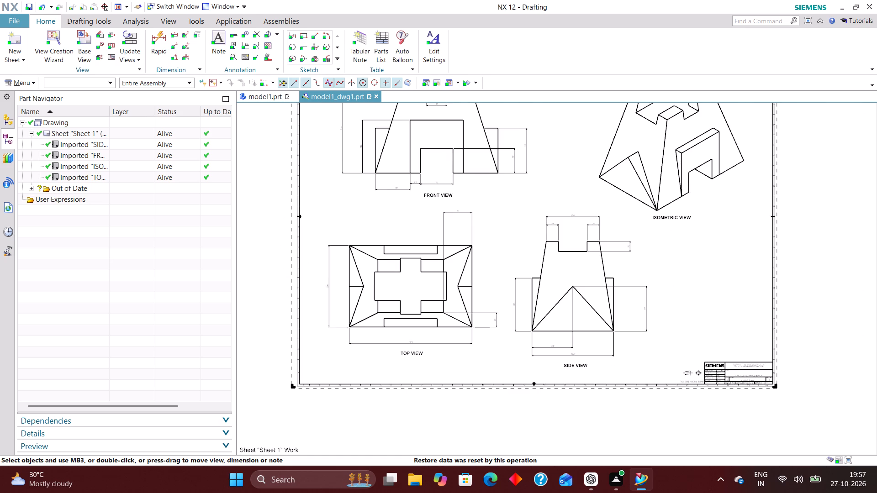
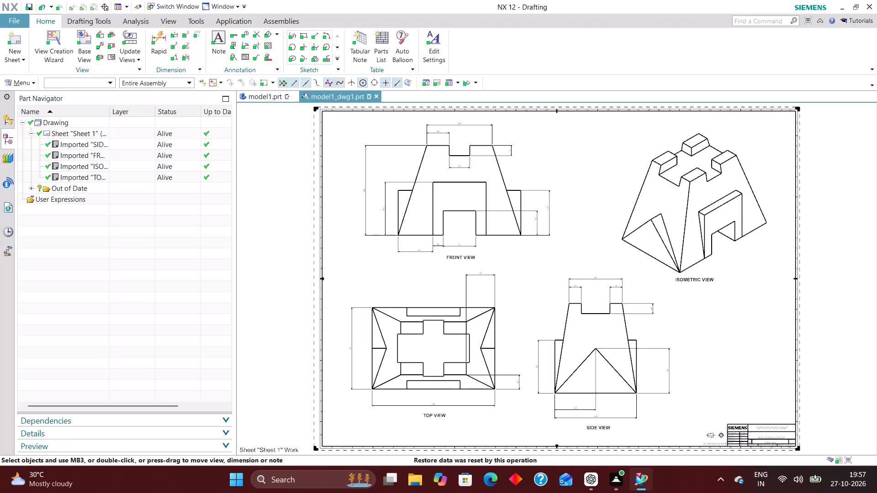
# Examine the views and dimensions on Sheet 1 of the drawing.
pyautogui.scroll(4, 510, 261)
pyautogui.scroll(-2, 511, 273)
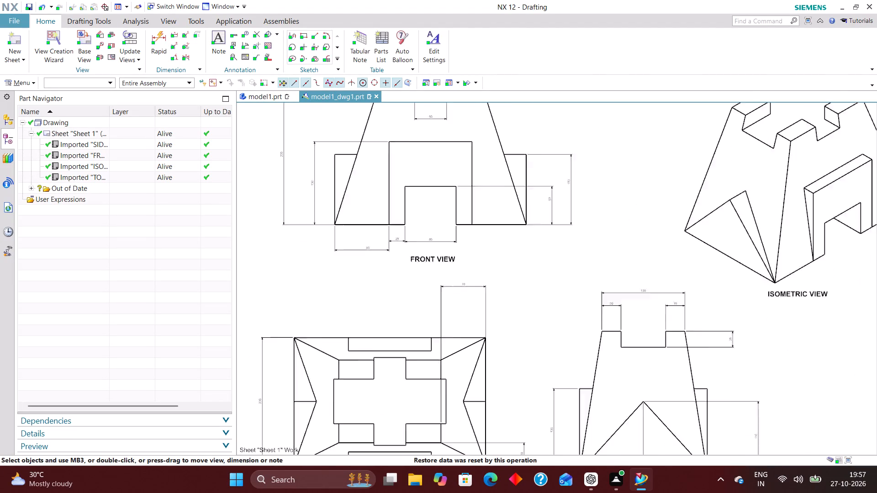
pyautogui.scroll(-1, 510, 280)
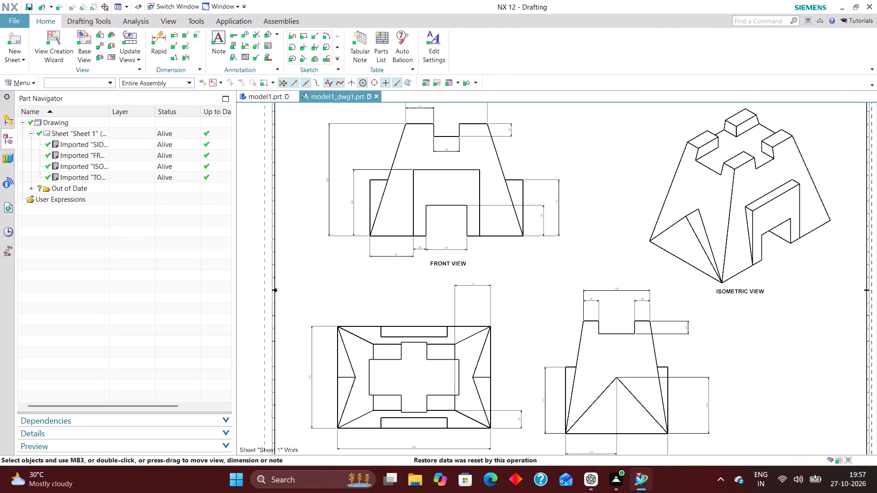
pyautogui.scroll(-2, 512, 272)
pyautogui.scroll(4, 514, 268)
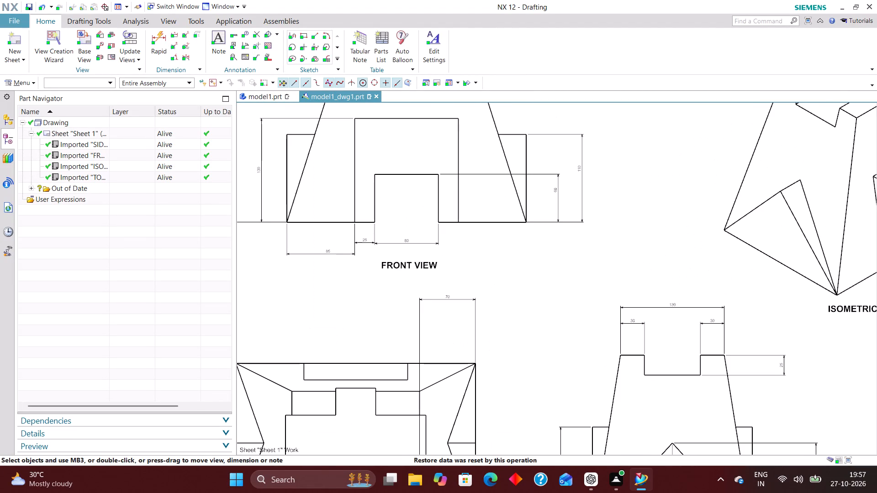
pyautogui.moveTo(537, 246); pyautogui.dragTo(503, 263, button='right')
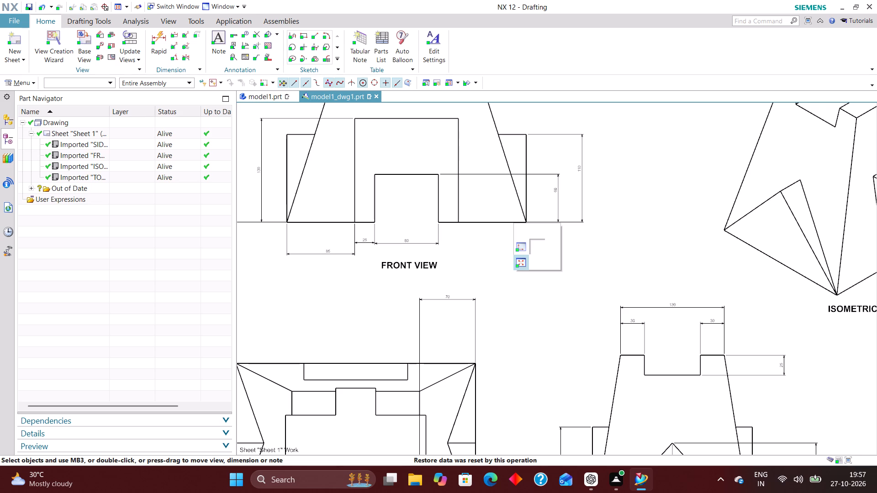
# Switch to the model1.prt part and examine the solid model.
pyautogui.click(265, 100)
pyautogui.scroll(-2, 363, 247)
pyautogui.scroll(5, 404, 280)
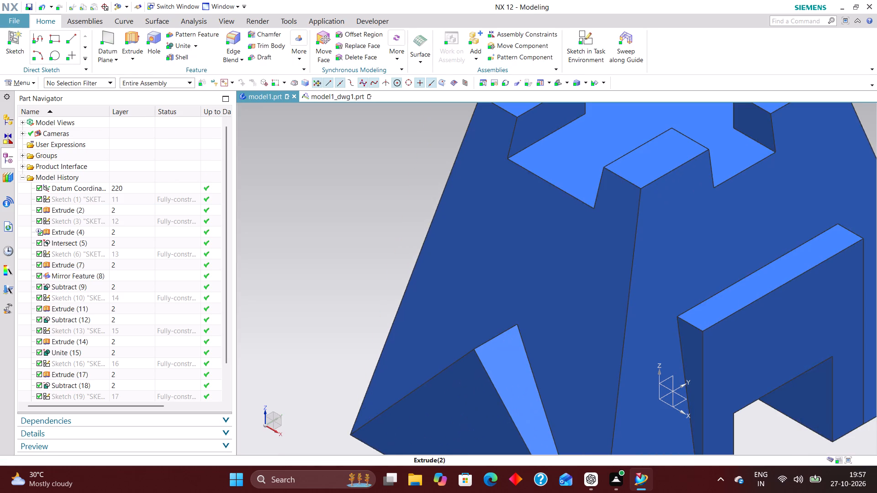
pyautogui.scroll(-3, 381, 234)
pyautogui.scroll(3, 518, 236)
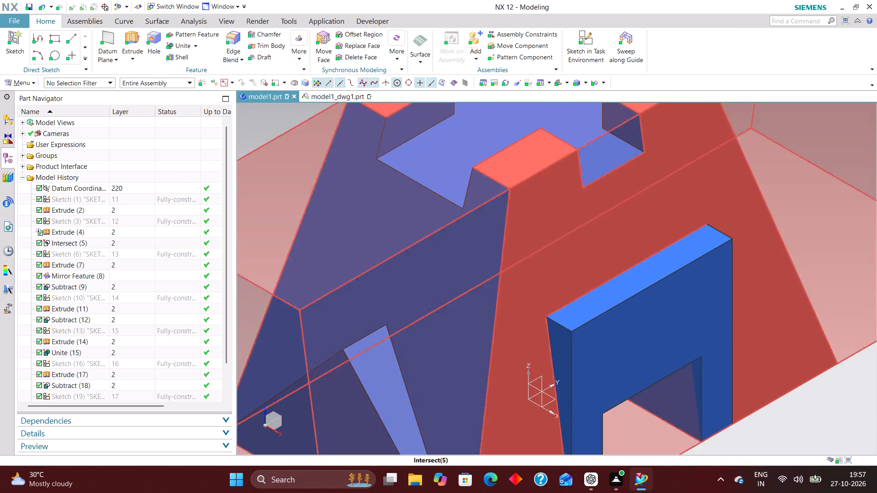
pyautogui.scroll(-4, 394, 229)
pyautogui.scroll(3, 352, 178)
pyautogui.rightClick(346, 180)
pyautogui.moveTo(345, 180); pyautogui.dragTo(291, 224, button='right')
pyautogui.click(311, 211)
# Return to the model1_dwg1.prt drawing and inspect the front view's dimensions and the complete sheet layout.
pyautogui.click(332, 96)
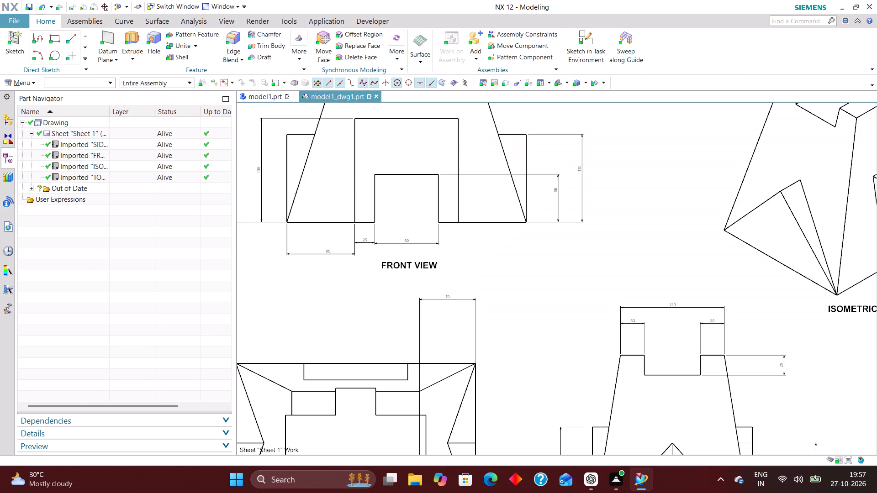
pyautogui.scroll(-5, 342, 232)
pyautogui.scroll(3, 365, 245)
pyautogui.moveTo(527, 134); pyautogui.dragTo(527, 133, button='right')
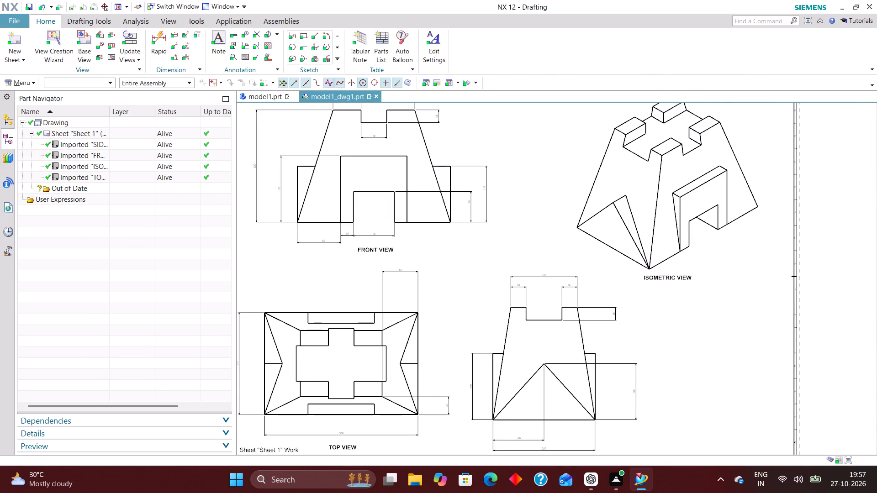
pyautogui.moveTo(527, 133); pyautogui.dragTo(445, 200, button='right')
pyautogui.moveTo(503, 151); pyautogui.dragTo(443, 221, button='right')
pyautogui.moveTo(518, 149); pyautogui.dragTo(424, 218, button='right')
pyautogui.moveTo(528, 153); pyautogui.dragTo(433, 204, button='right')
pyautogui.moveTo(522, 149); pyautogui.dragTo(528, 157, button='right')
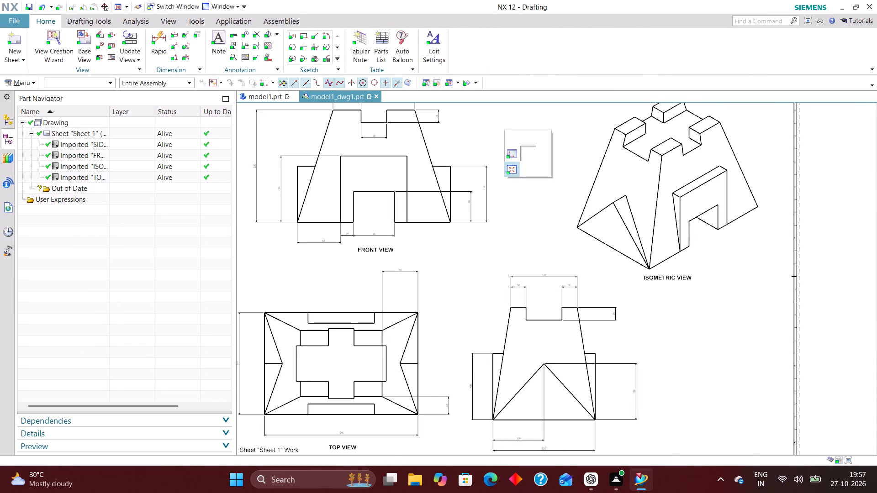
pyautogui.moveTo(528, 157); pyautogui.dragTo(456, 199, button='right')
pyautogui.moveTo(543, 147); pyautogui.dragTo(437, 211, button='right')
pyautogui.scroll(3, 560, 191)
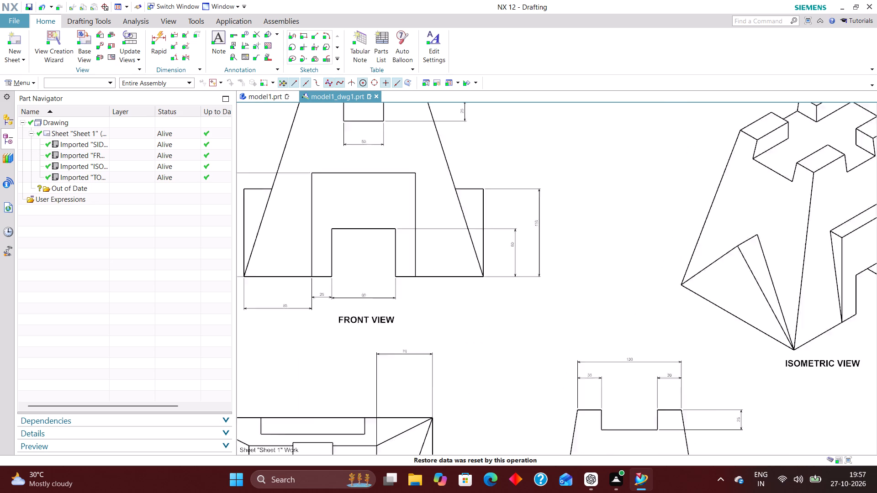
pyautogui.scroll(1, 560, 193)
pyautogui.scroll(-3, 555, 193)
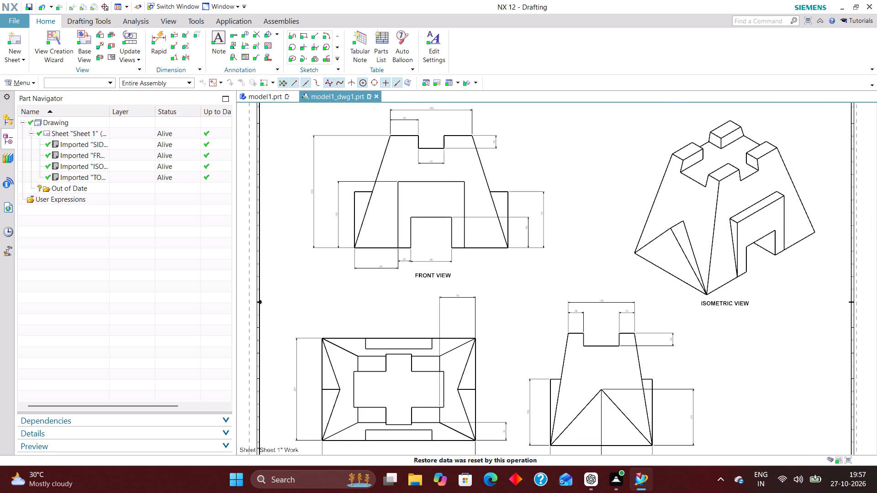
pyautogui.scroll(3, 317, 152)
pyautogui.scroll(-2, 307, 180)
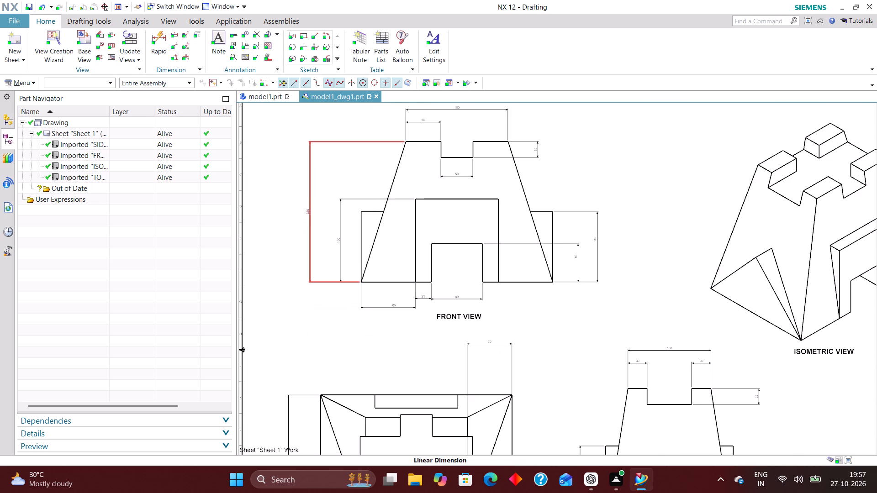
pyautogui.scroll(2, 310, 184)
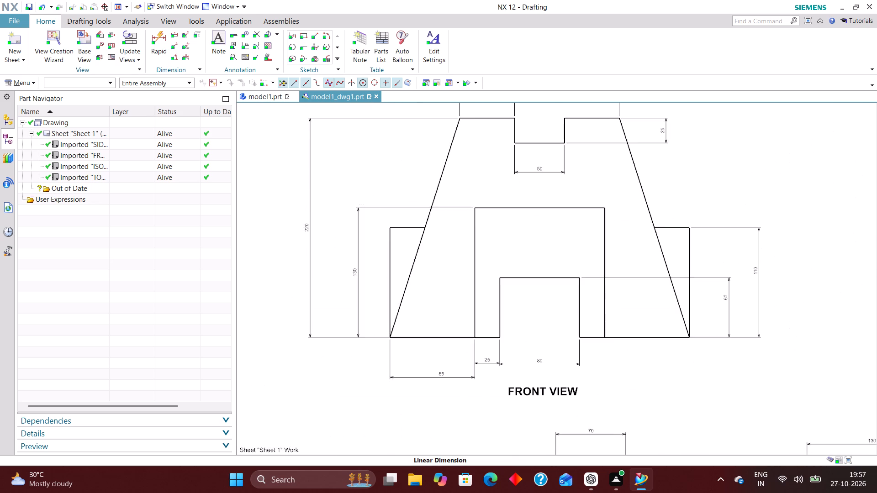
pyautogui.scroll(-5, 310, 184)
pyautogui.scroll(5, 299, 180)
pyautogui.moveTo(294, 144); pyautogui.dragTo(280, 156, button='right')
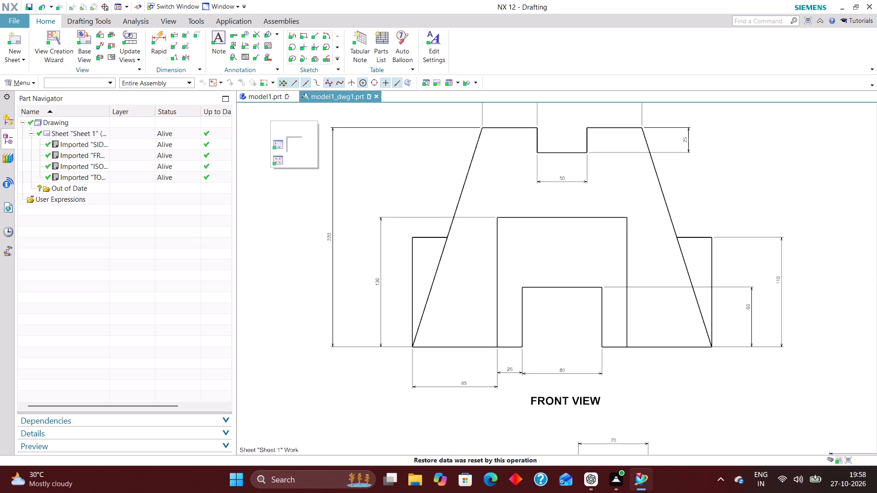
pyautogui.moveTo(280, 156); pyautogui.dragTo(222, 171, button='right')
pyautogui.click(306, 121)
pyautogui.moveTo(292, 155); pyautogui.dragTo(292, 154, button='right')
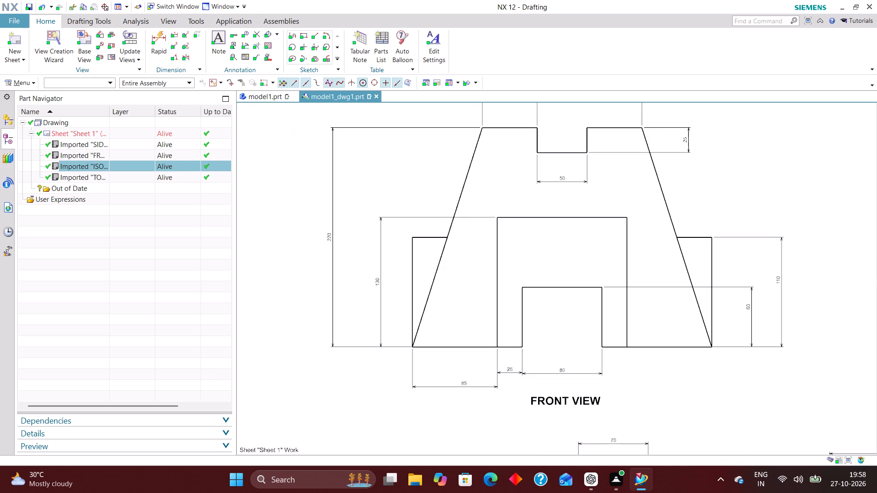
pyautogui.moveTo(292, 154); pyautogui.dragTo(252, 193, button='right')
pyautogui.moveTo(322, 150); pyautogui.dragTo(297, 173, button='right')
pyautogui.moveTo(312, 148); pyautogui.dragTo(218, 233, button='right')
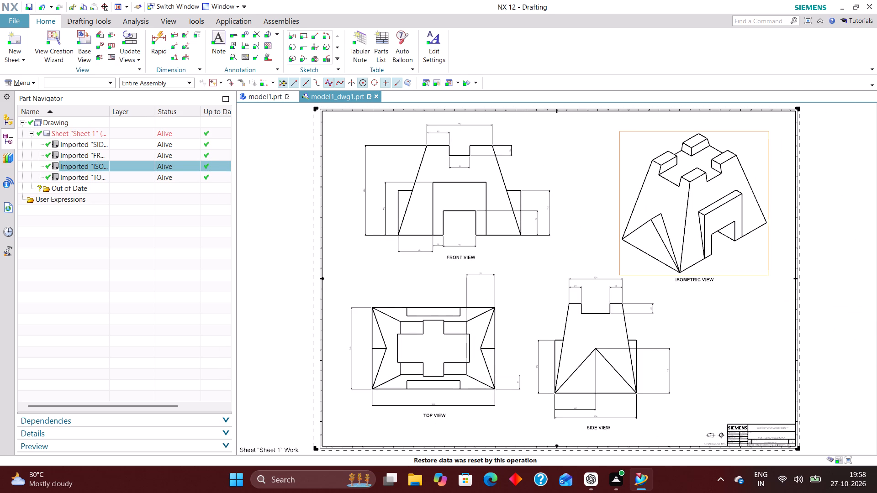
# Make all layers invisible in the ISOMETRIC VIEW using Layer Visible in View.
pyautogui.click(37, 84)
pyautogui.click(30, 85)
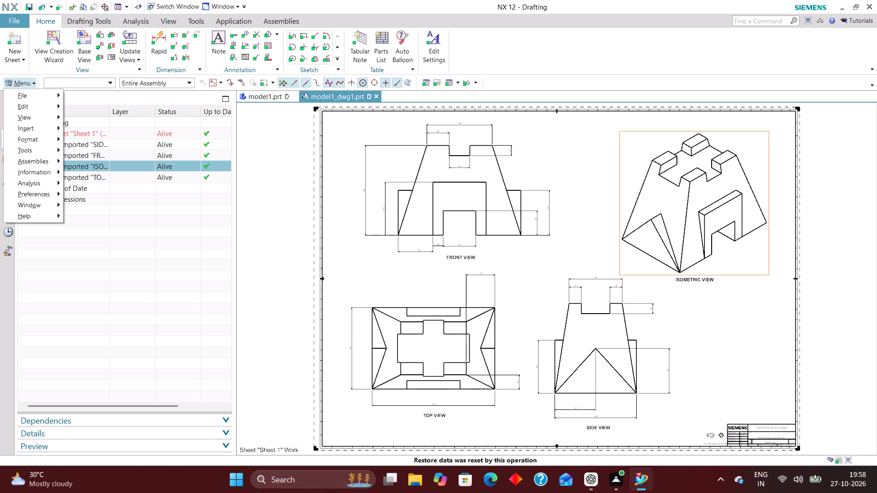
pyautogui.click(27, 137)
pyautogui.click(135, 152)
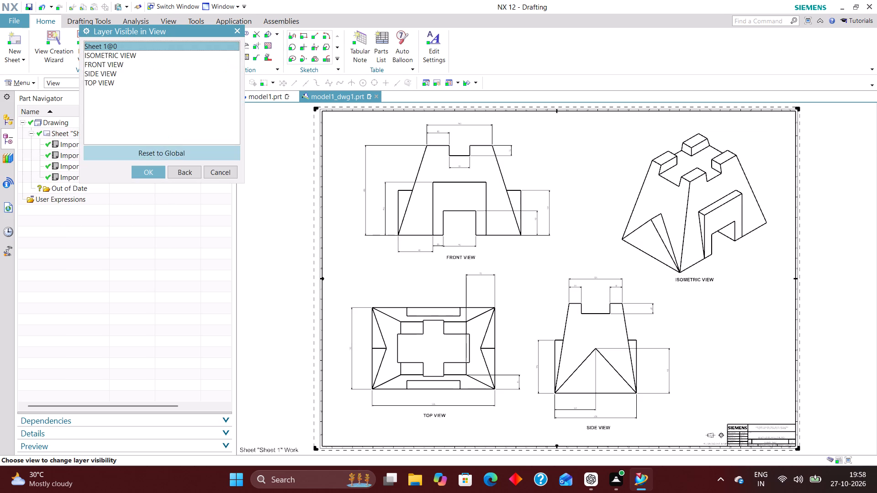
pyautogui.click(136, 54)
pyautogui.click(148, 168)
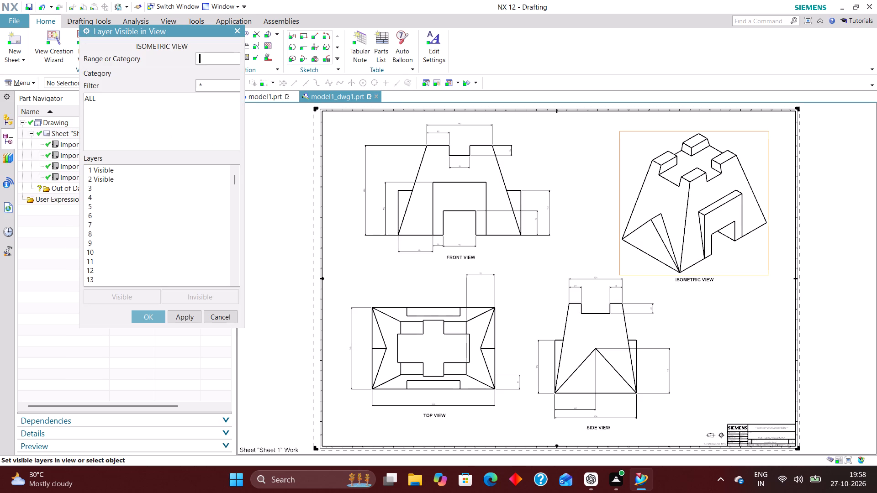
pyautogui.click(90, 97)
pyautogui.click(195, 294)
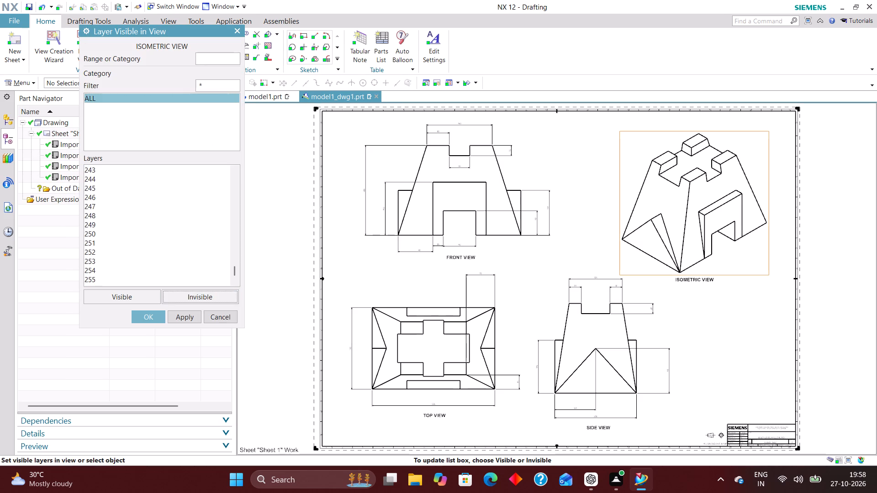
# Make layers 2, 223, 224, 225, 226 and 256 visible in the ISOMETRIC VIEW and accept the layer settings.
pyautogui.click(207, 58)
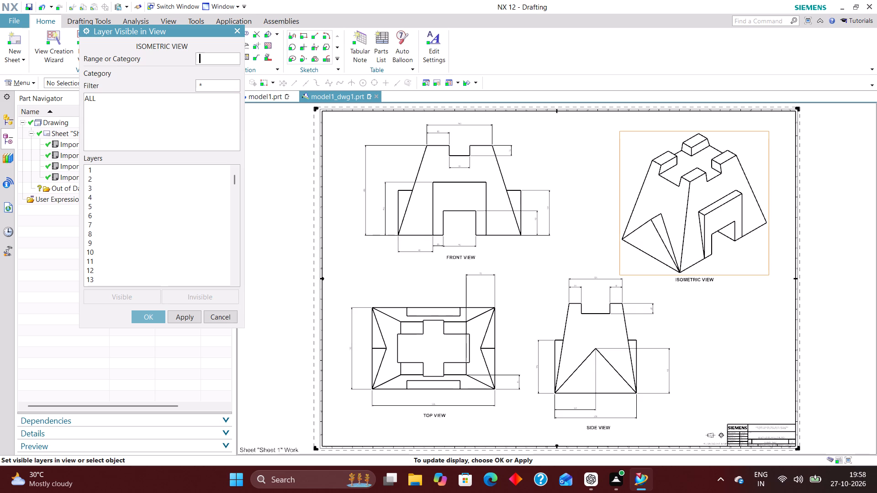
pyautogui.press('2')
pyautogui.press('Return')
pyautogui.press('2')
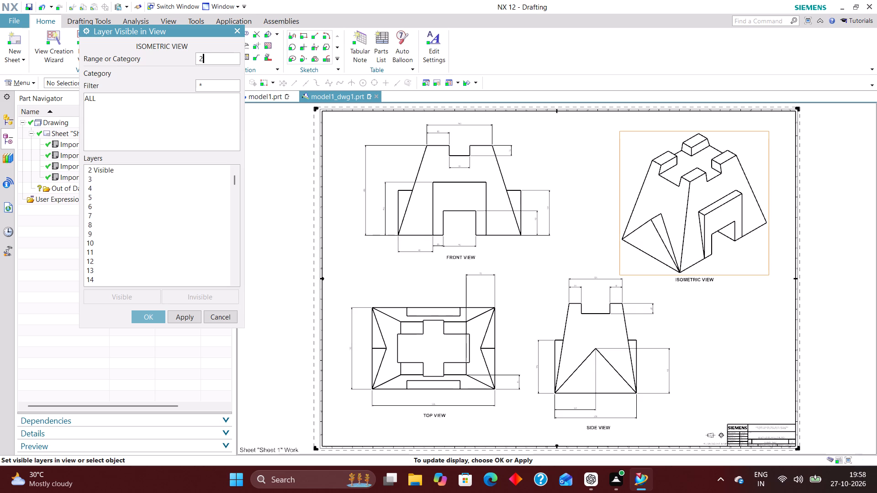
pyautogui.press('3')
pyautogui.press('BackSpace')
pyautogui.write('22')
pyautogui.press('BackSpace')
pyautogui.press('3')
pyautogui.press('Return')
pyautogui.write('224')
pyautogui.press('Return')
pyautogui.write('225')
pyautogui.press('Return')
pyautogui.write('226')
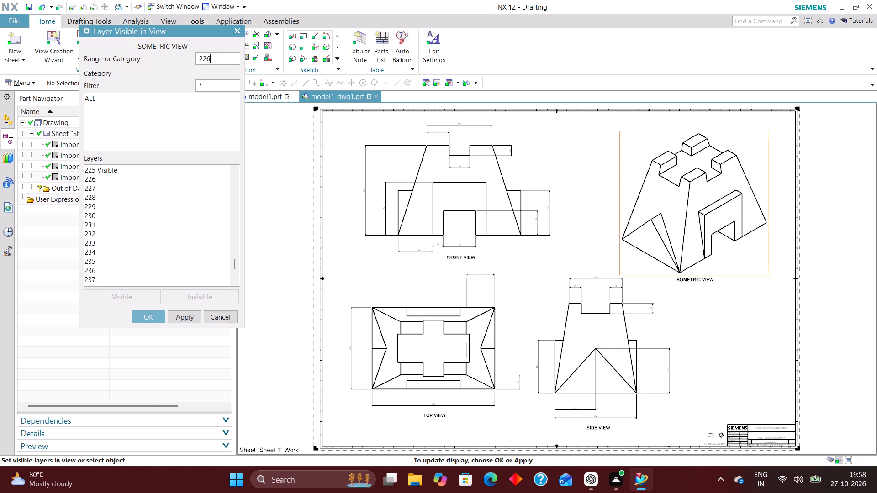
pyautogui.press('Return')
pyautogui.write('256')
pyautogui.press('Return')
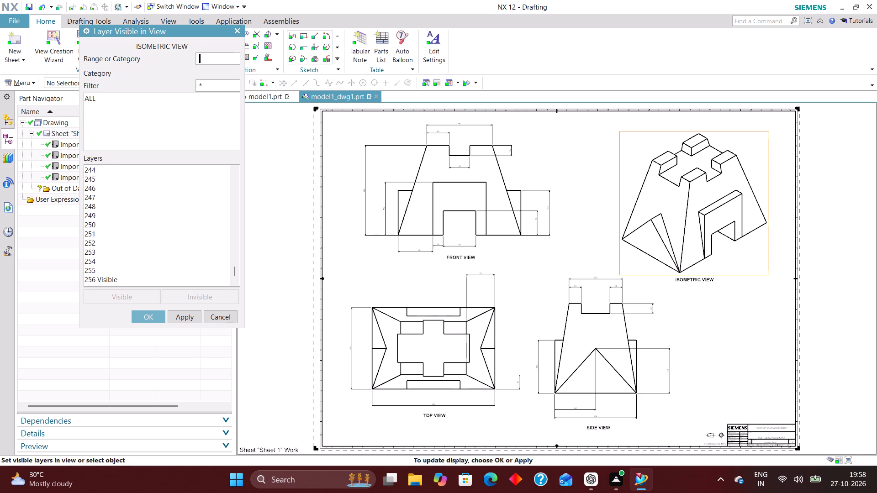
pyautogui.click(147, 320)
# Toggle the visibility of layers 2, 223, 224, 225, 226 and 256 in the FRONT VIEW and accept the layer settings.
pyautogui.click(126, 63)
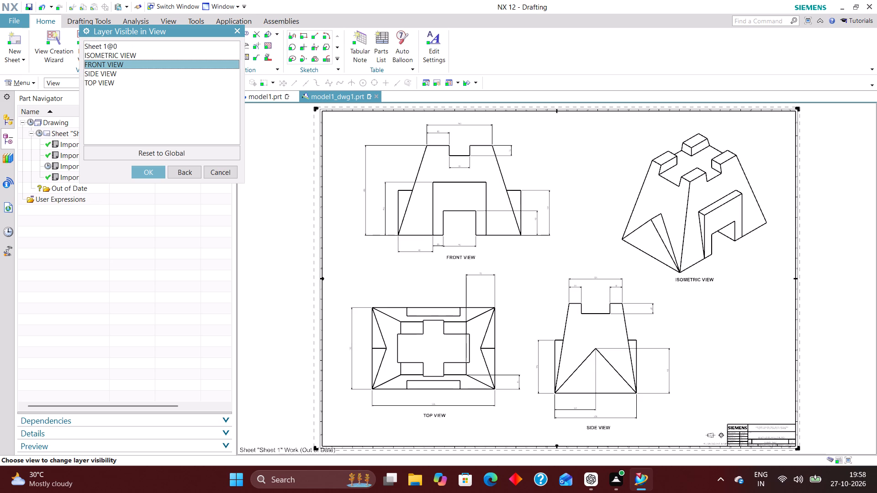
pyautogui.click(143, 173)
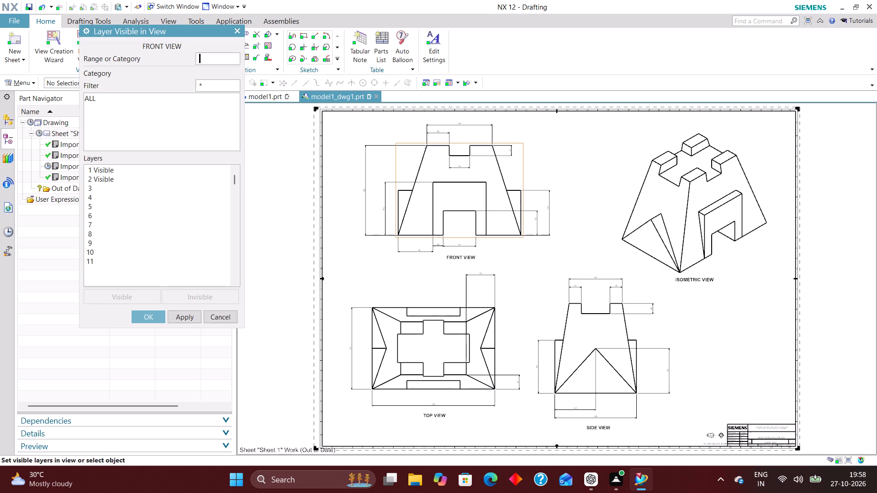
pyautogui.press('2')
pyautogui.press('Return')
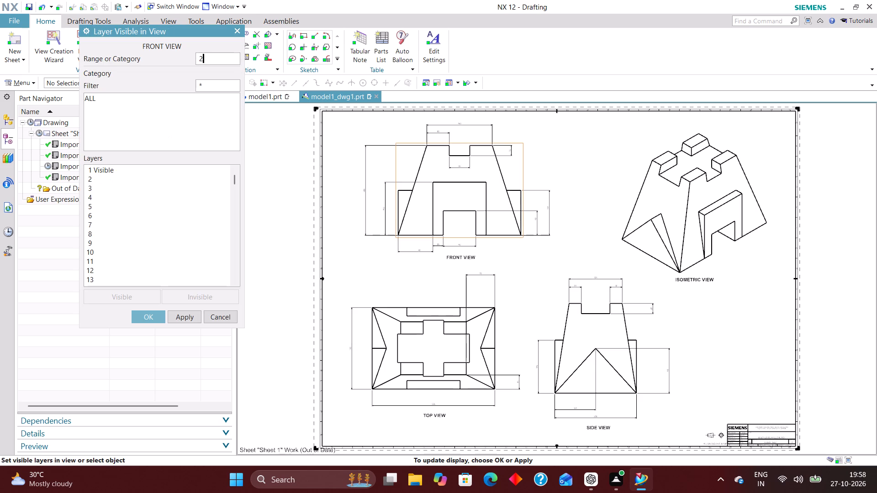
pyautogui.write('22')
pyautogui.press('3')
pyautogui.press('Return')
pyautogui.press('2')
pyautogui.press('2')
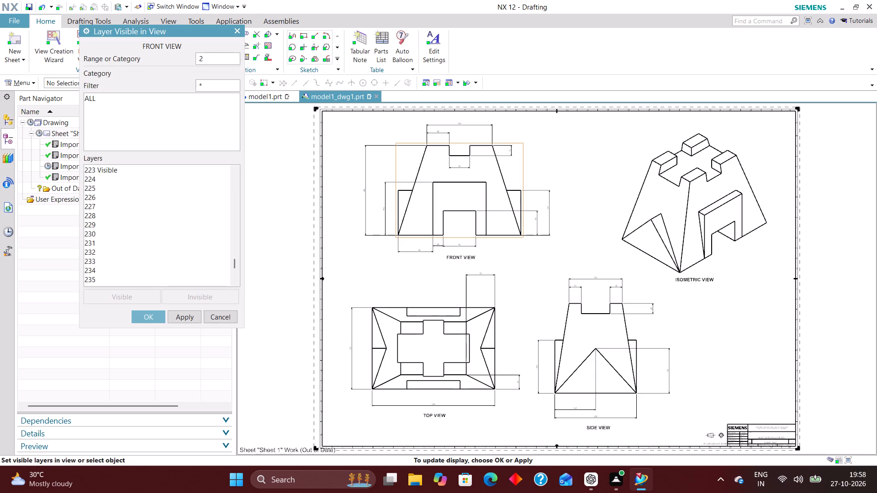
pyautogui.press('4')
pyautogui.press('Return')
pyautogui.press('2')
pyautogui.press('2')
pyautogui.press('5')
pyautogui.press('Return')
pyautogui.press('2')
pyautogui.press('2')
pyautogui.press('6')
pyautogui.press('Return')
pyautogui.press('2')
pyautogui.press('5')
pyautogui.press('6')
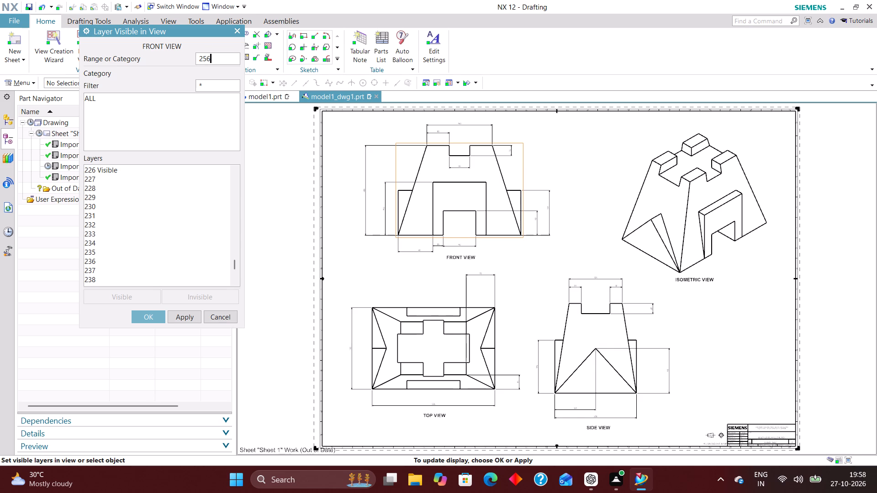
pyautogui.press('Return')
pyautogui.click(146, 317)
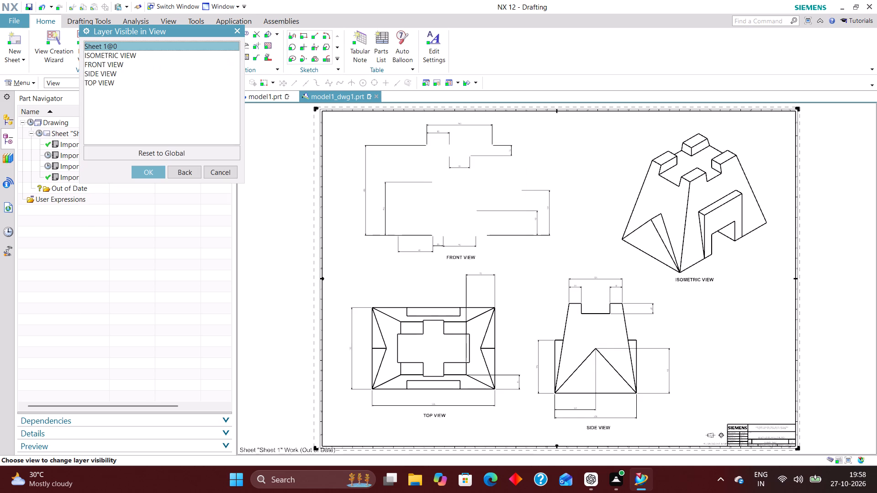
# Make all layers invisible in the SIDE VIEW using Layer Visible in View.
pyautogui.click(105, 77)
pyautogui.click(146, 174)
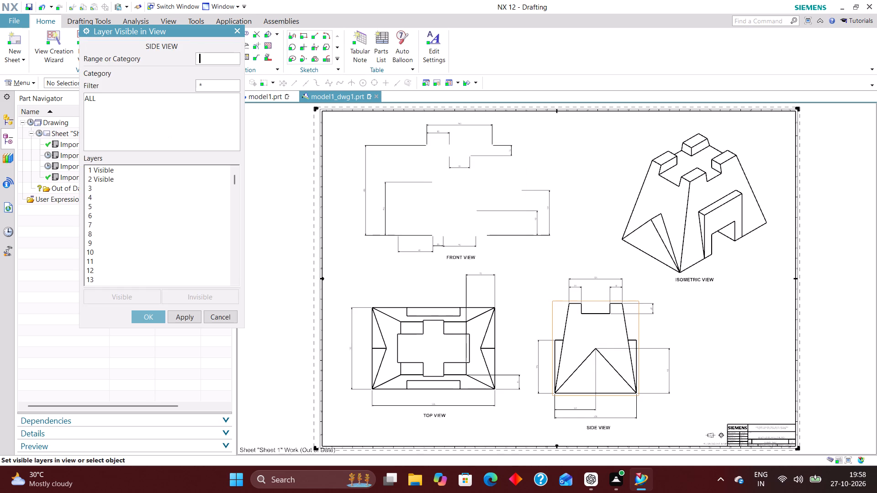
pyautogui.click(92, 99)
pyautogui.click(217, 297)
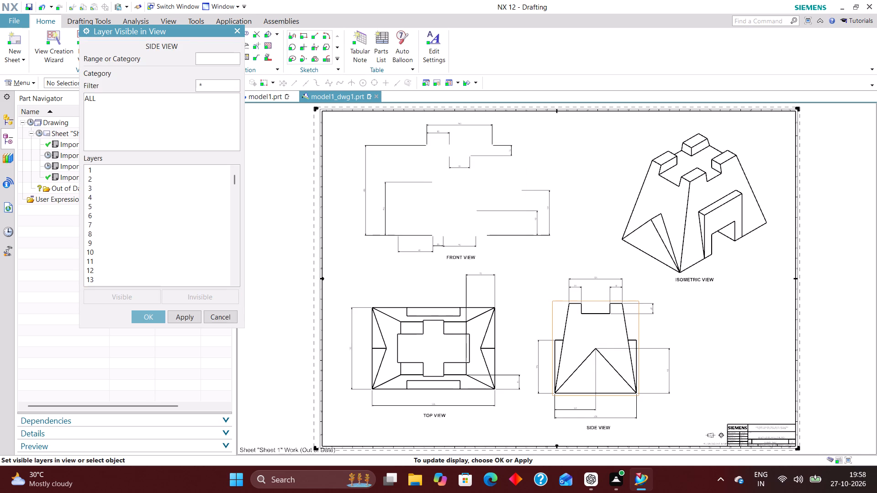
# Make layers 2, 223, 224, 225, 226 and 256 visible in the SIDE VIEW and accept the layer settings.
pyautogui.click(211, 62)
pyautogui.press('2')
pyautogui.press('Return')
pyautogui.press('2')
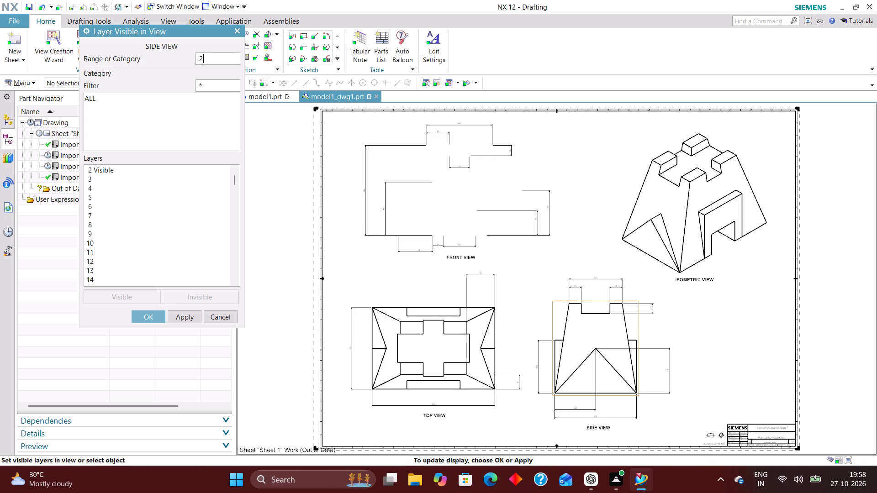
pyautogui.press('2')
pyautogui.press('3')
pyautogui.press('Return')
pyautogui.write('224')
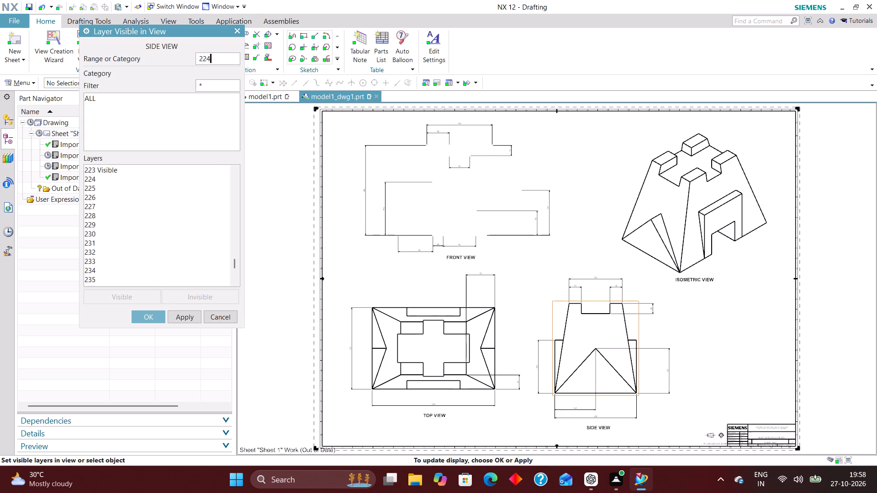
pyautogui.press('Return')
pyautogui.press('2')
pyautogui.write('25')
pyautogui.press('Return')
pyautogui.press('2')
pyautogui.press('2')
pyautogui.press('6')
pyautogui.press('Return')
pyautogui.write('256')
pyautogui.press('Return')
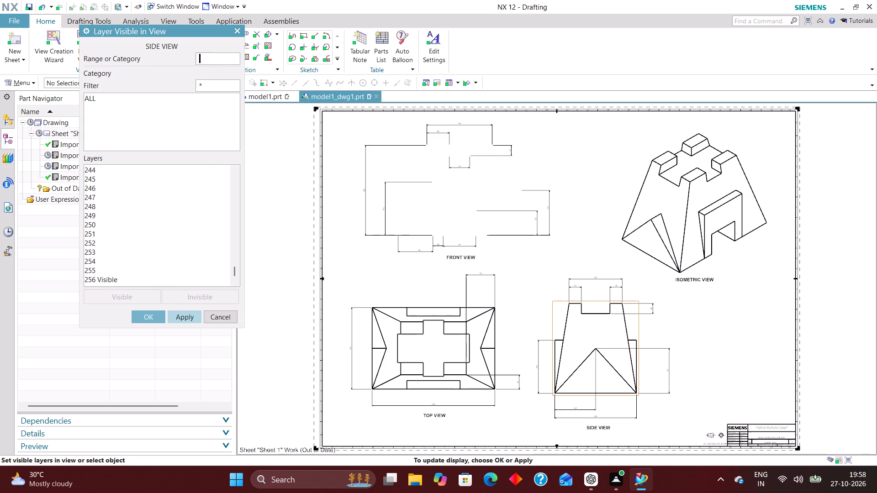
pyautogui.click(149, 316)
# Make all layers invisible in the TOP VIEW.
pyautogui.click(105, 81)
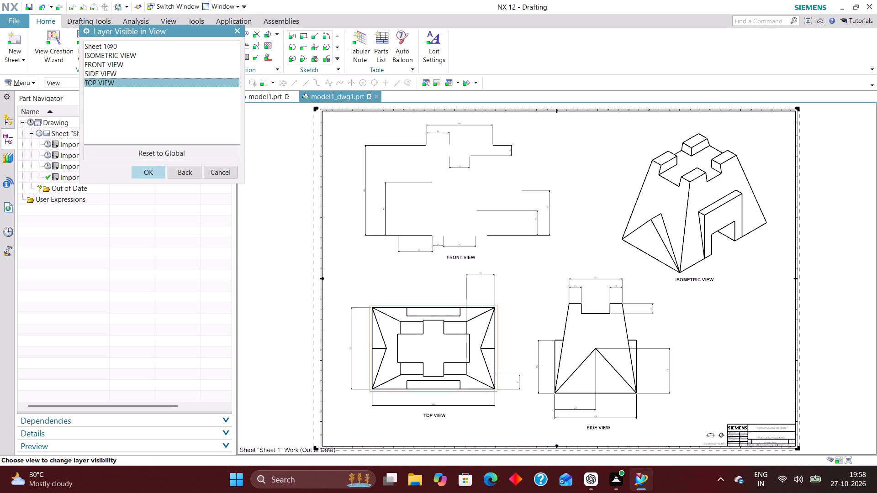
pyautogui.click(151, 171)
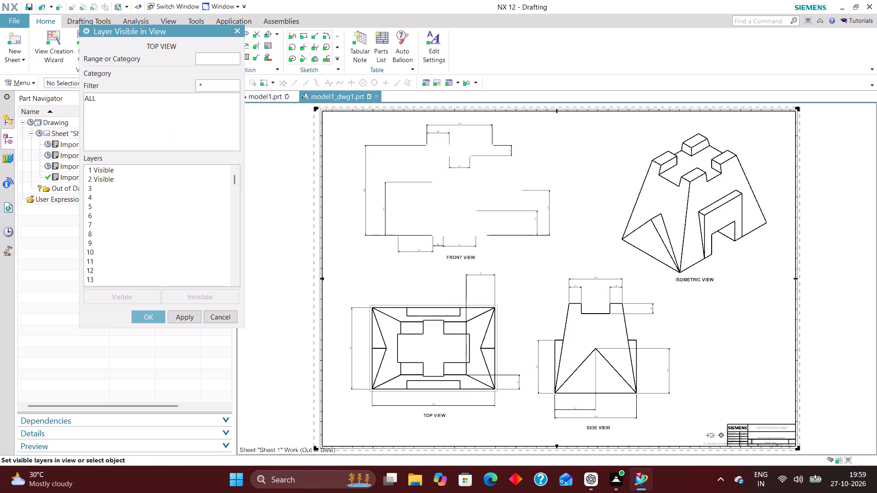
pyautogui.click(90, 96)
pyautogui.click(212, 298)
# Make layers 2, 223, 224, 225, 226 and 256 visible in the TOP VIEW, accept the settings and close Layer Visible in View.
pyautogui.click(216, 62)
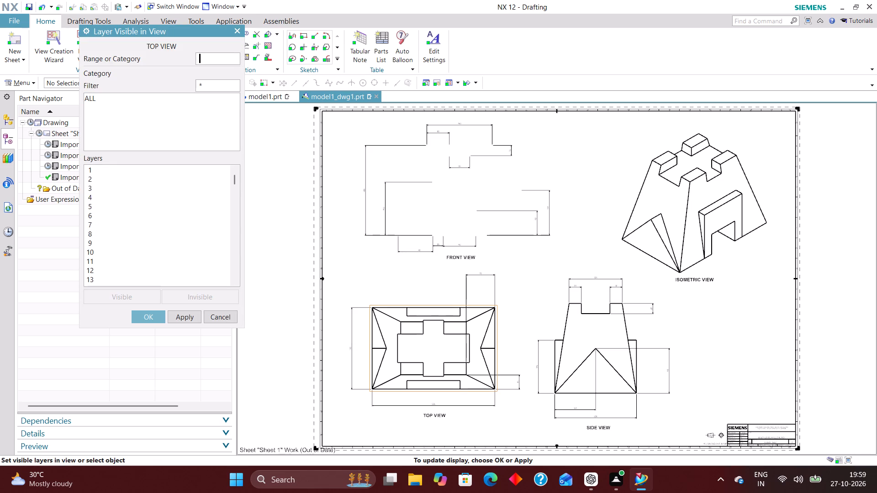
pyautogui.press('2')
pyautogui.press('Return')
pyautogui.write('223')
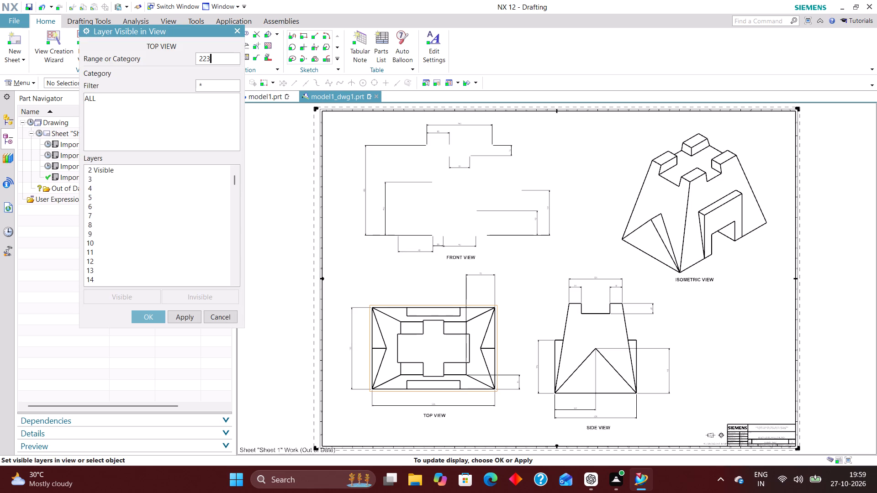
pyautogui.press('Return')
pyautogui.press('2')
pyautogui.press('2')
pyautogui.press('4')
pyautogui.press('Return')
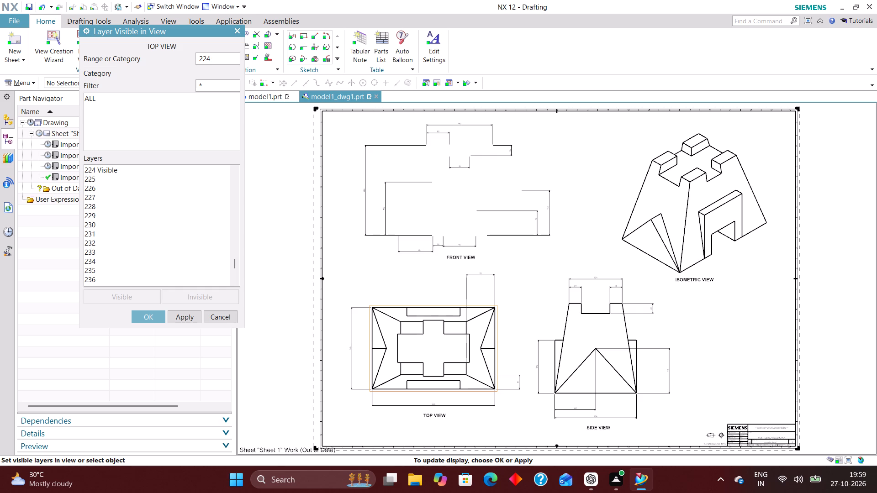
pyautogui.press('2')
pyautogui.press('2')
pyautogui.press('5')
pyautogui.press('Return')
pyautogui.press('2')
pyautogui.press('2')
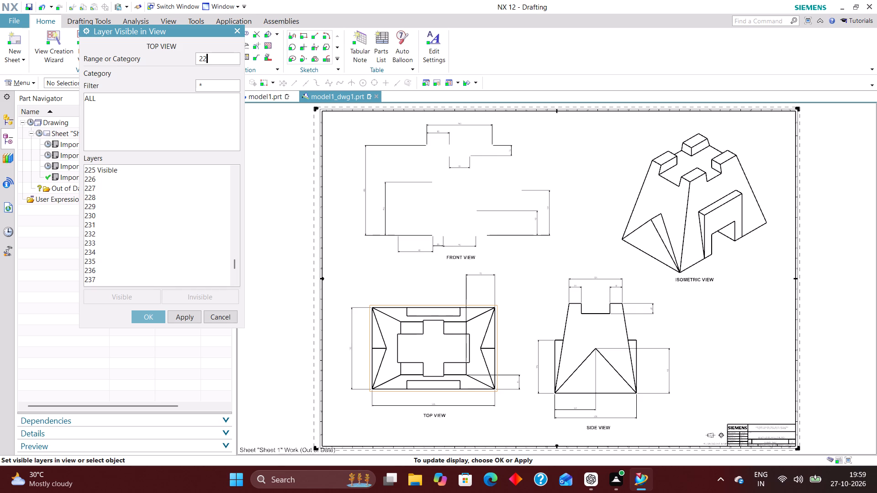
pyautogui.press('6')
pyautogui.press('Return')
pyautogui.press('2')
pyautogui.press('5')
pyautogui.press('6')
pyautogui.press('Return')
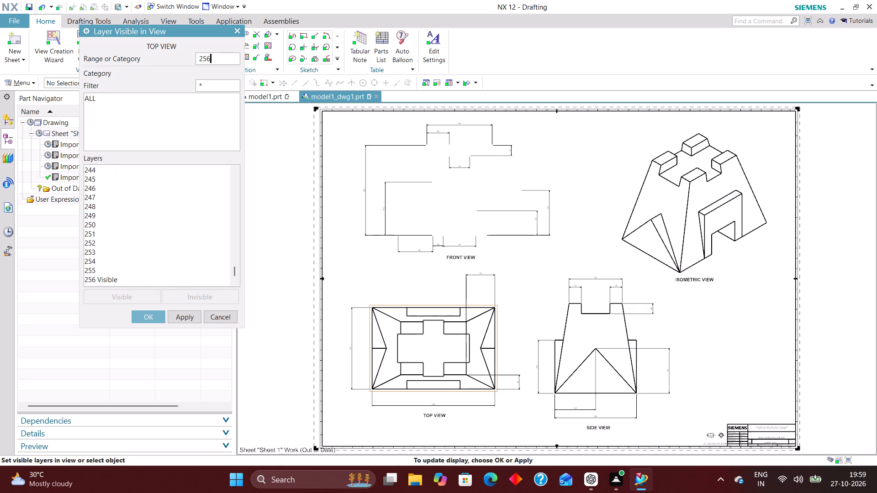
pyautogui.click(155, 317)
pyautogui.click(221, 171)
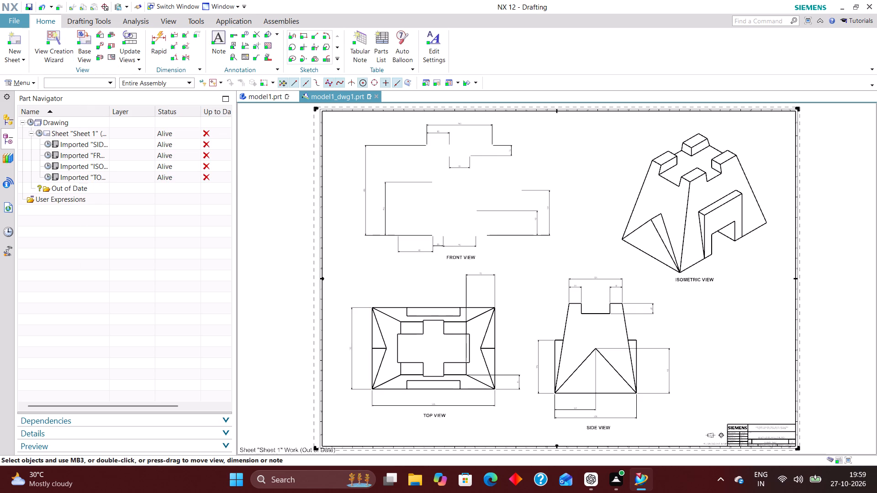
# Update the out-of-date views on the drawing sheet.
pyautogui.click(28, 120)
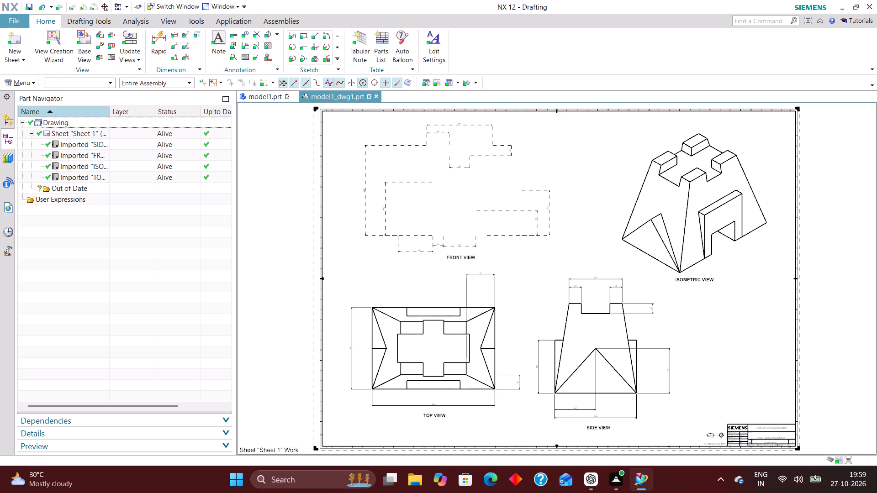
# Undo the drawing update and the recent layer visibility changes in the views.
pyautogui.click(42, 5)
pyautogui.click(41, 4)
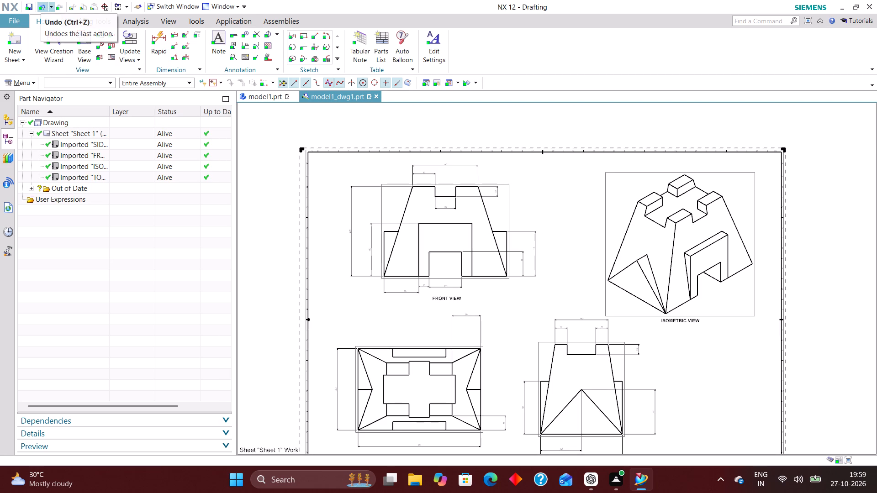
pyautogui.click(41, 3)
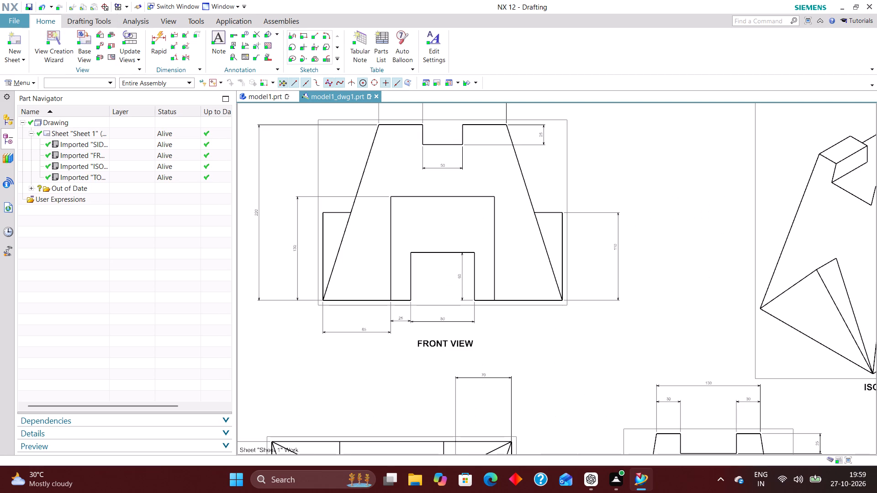
# Make all layers invisible in the ISOMETRIC VIEW using Layer Visible in View.
pyautogui.scroll(-4, 320, 218)
pyautogui.scroll(2, 368, 274)
pyautogui.moveTo(511, 144); pyautogui.dragTo(447, 239, button='right')
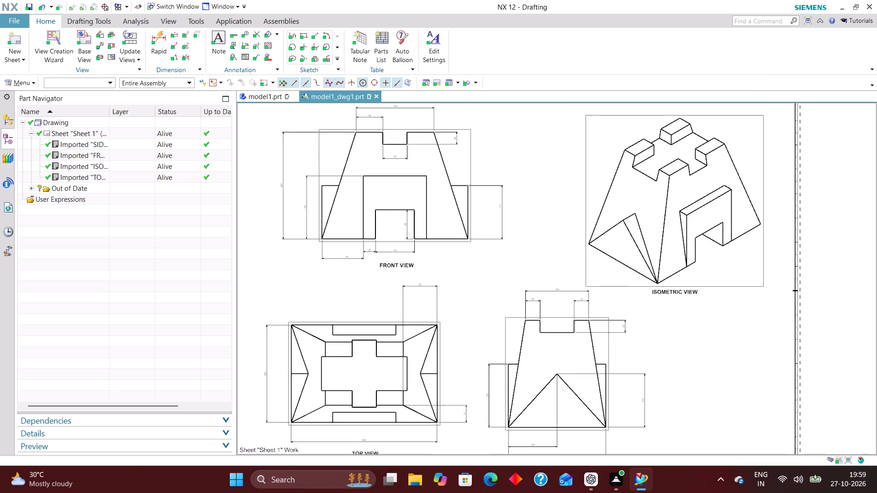
pyautogui.click(36, 82)
pyautogui.click(40, 141)
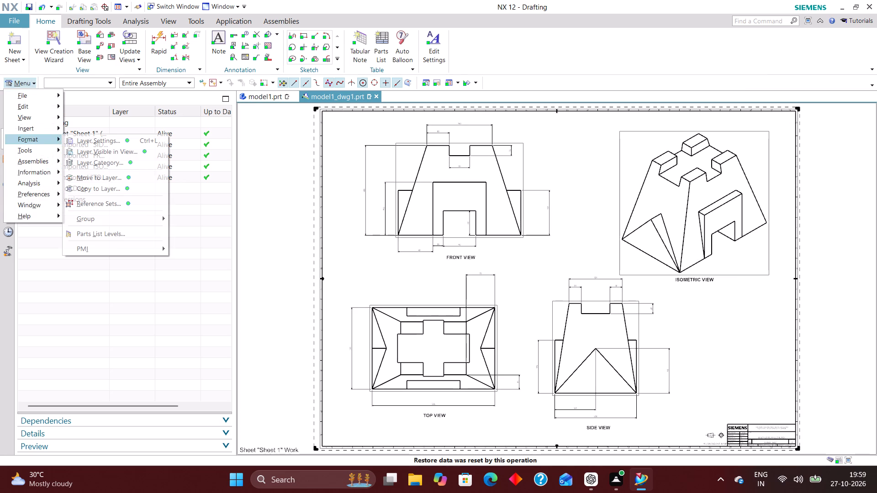
pyautogui.click(104, 149)
pyautogui.click(113, 56)
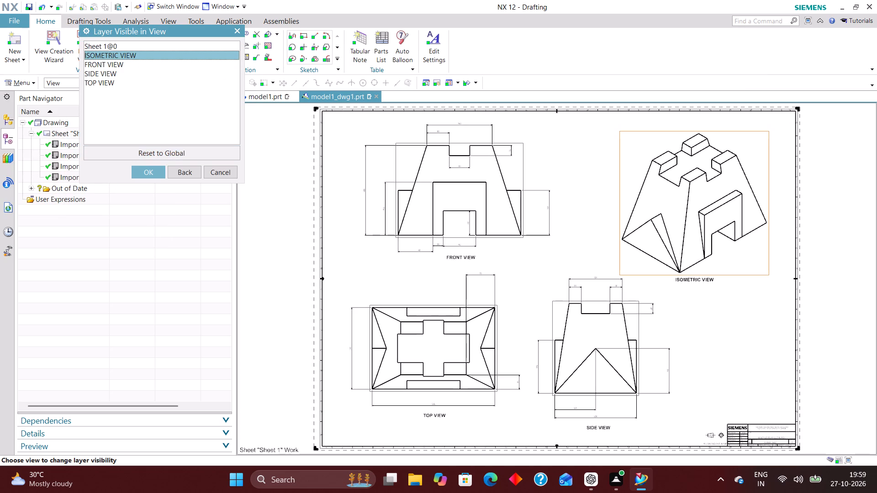
pyautogui.click(145, 173)
pyautogui.click(93, 96)
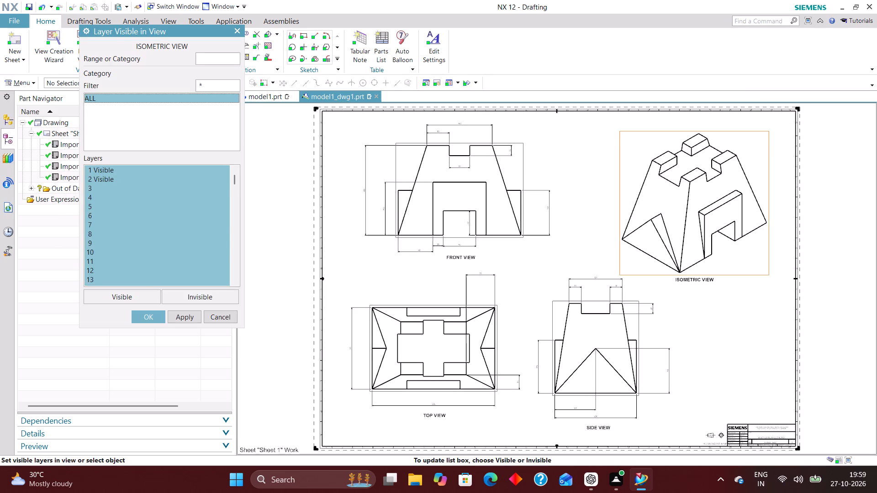
pyautogui.click(213, 296)
# Make layers 2, 223, 224, 225, 226 and 256 visible in the ISOMETRIC VIEW and accept the layer settings.
pyautogui.click(212, 59)
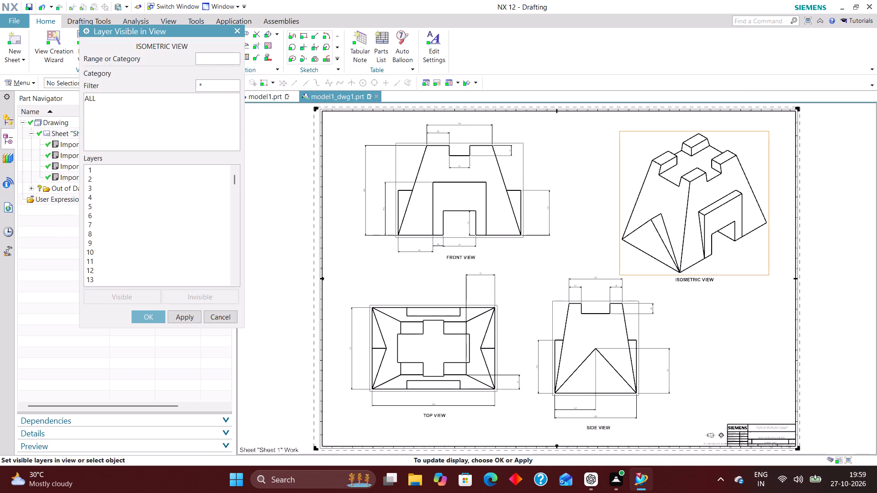
pyautogui.press('2')
pyautogui.press('Return')
pyautogui.press('2')
pyautogui.press('2')
pyautogui.press('3')
pyautogui.press('Return')
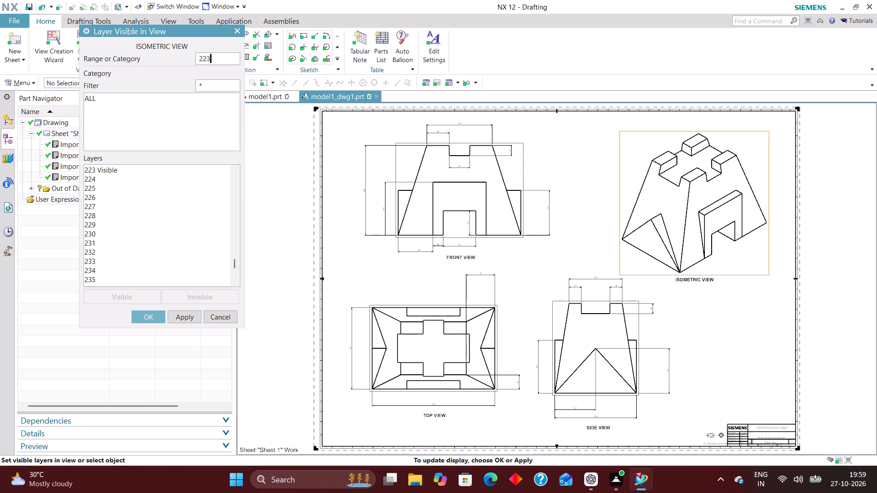
pyautogui.press('2')
pyautogui.press('2')
pyautogui.press('4')
pyautogui.press('Return')
pyautogui.write('22')
pyautogui.press('5')
pyautogui.press('Return')
pyautogui.press('2')
pyautogui.press('2')
pyautogui.press('6')
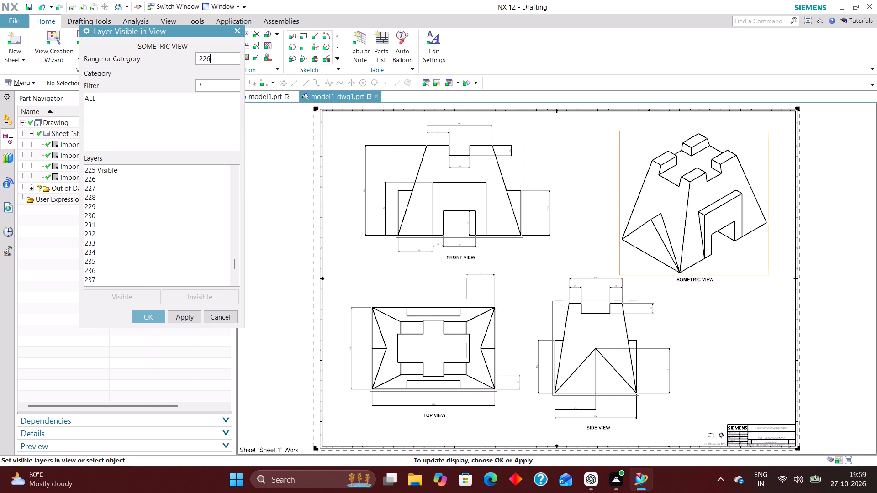
pyautogui.press('Return')
pyautogui.press('Return')
pyautogui.press('2')
pyautogui.press('5')
pyautogui.press('6')
pyautogui.press('Return')
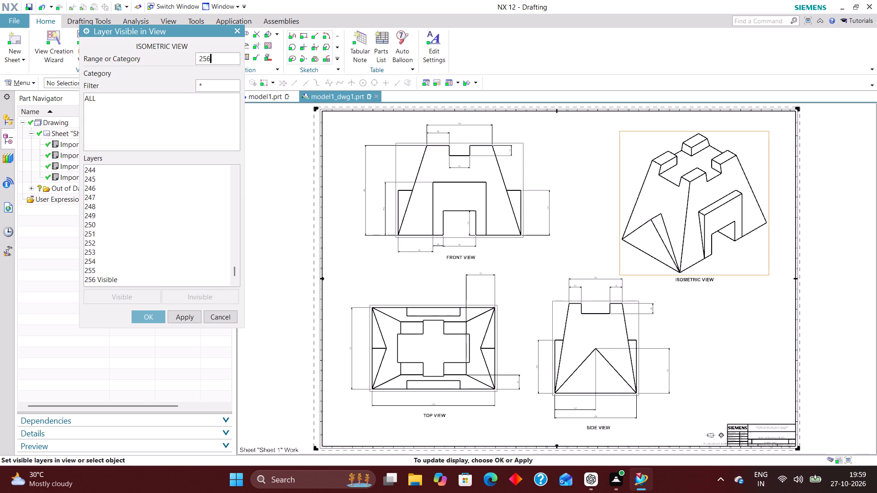
pyautogui.click(139, 313)
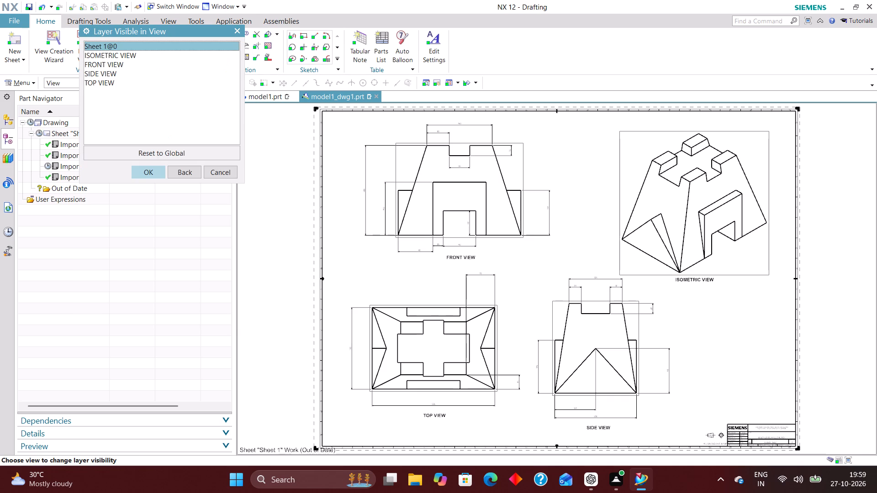
# Make all layers invisible in the FRONT VIEW.
pyautogui.click(128, 64)
pyautogui.click(144, 175)
pyautogui.click(92, 98)
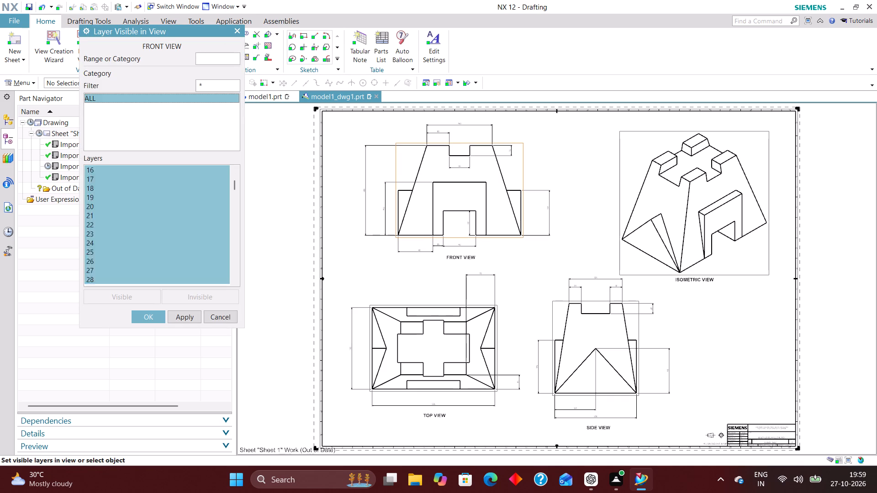
pyautogui.click(202, 295)
# Make layers 2, 223, 224, 225, 226 and 256 visible in the FRONT VIEW and accept the layer settings.
pyautogui.click(213, 58)
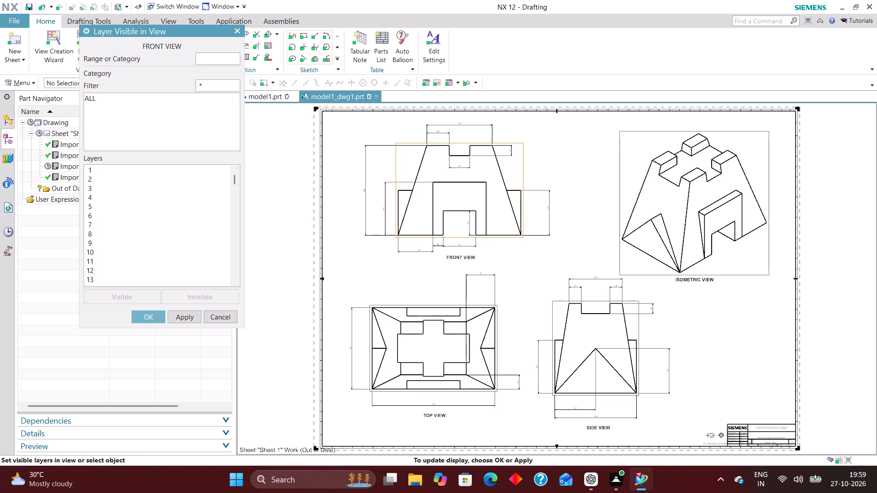
pyautogui.press('2')
pyautogui.press('Return')
pyautogui.press('2')
pyautogui.press('2')
pyautogui.press('3')
pyautogui.press('Return')
pyautogui.press('2')
pyautogui.press('2')
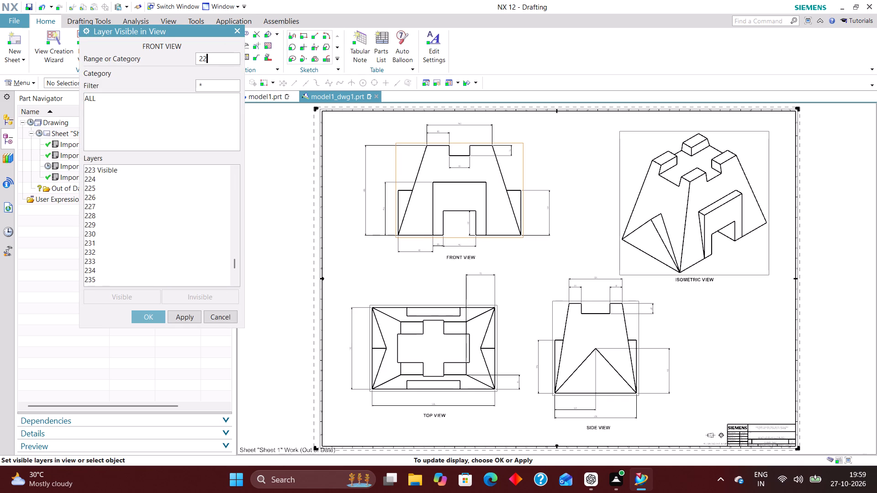
pyautogui.press('4')
pyautogui.press('Return')
pyautogui.press('2')
pyautogui.press('2')
pyautogui.press('5')
pyautogui.press('Return')
pyautogui.press('2')
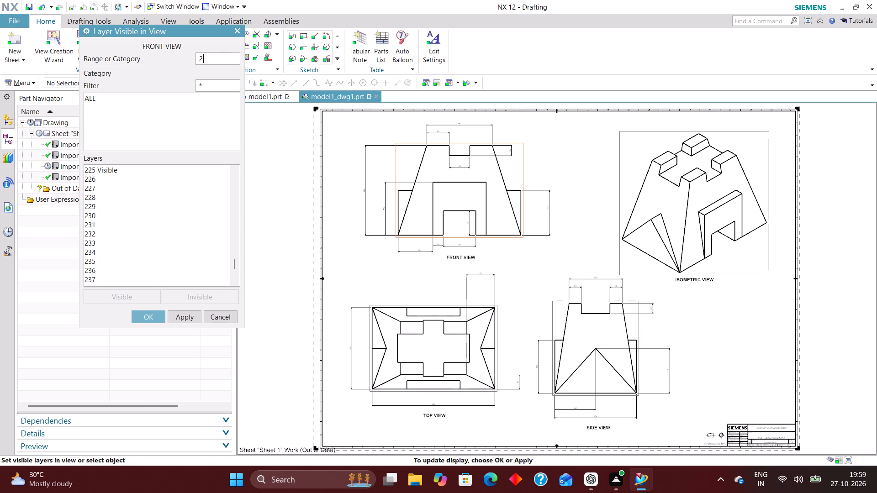
pyautogui.press('2')
pyautogui.press('6')
pyautogui.press('Return')
pyautogui.press('2')
pyautogui.press('5')
pyautogui.press('6')
pyautogui.press('Return')
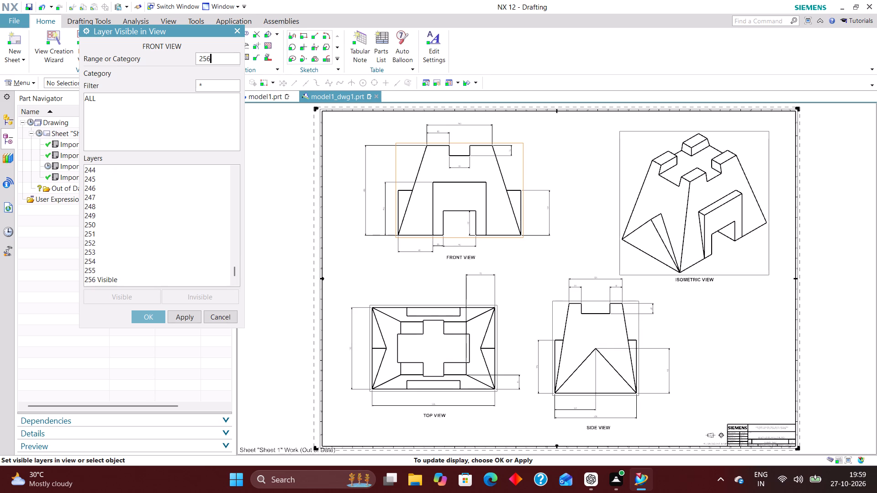
pyautogui.click(148, 312)
# Make all layers invisible in the SIDE VIEW.
pyautogui.click(123, 73)
pyautogui.click(142, 174)
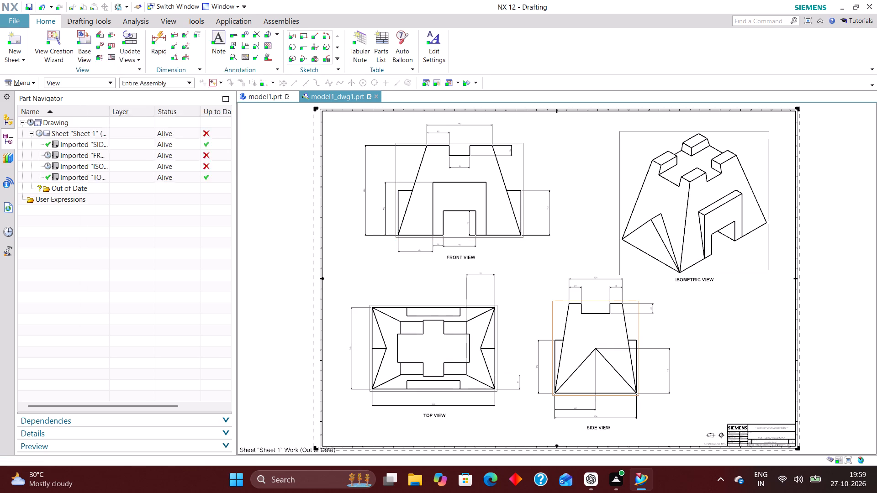
pyautogui.click(90, 97)
pyautogui.click(213, 302)
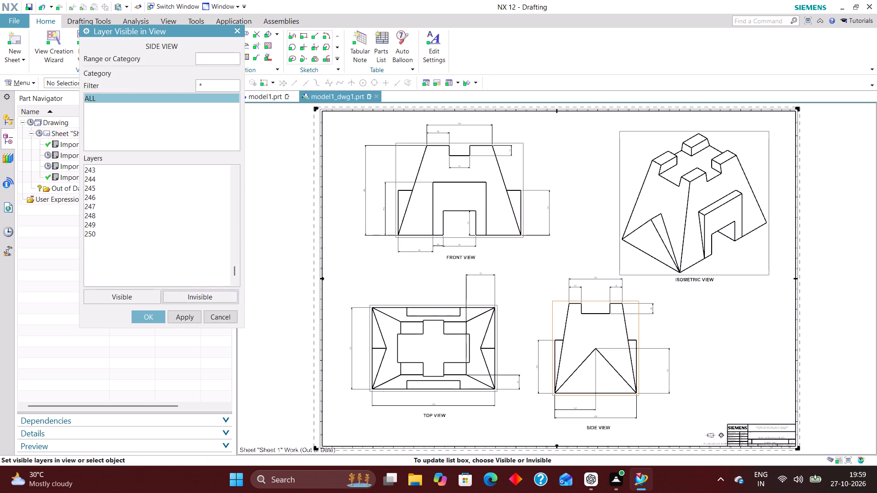
# Make layers 2, 223, 224, 225, 226 and 256 visible in the SIDE VIEW and accept the layer settings.
pyautogui.click(213, 55)
pyautogui.press('2')
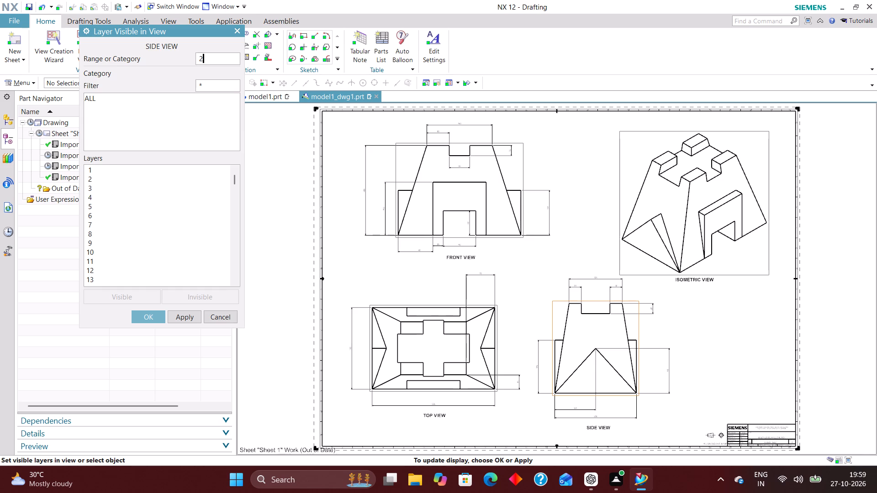
pyautogui.press('Return')
pyautogui.write('223')
pyautogui.press('Return')
pyautogui.write('224')
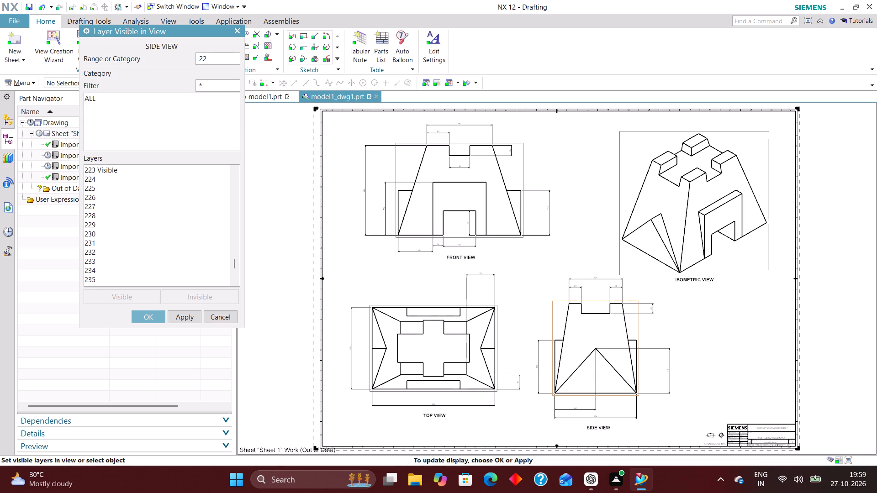
pyautogui.press('Return')
pyautogui.press('2')
pyautogui.press('5')
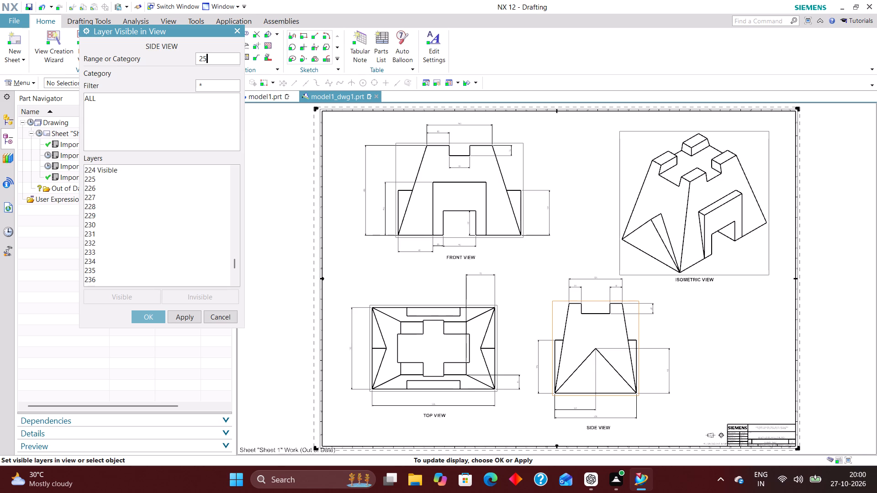
pyautogui.press('BackSpace')
pyautogui.press('2')
pyautogui.press('2')
pyautogui.press('5')
pyautogui.press('BackSpace')
pyautogui.press('BackSpace')
pyautogui.press('5')
pyautogui.press('Return')
pyautogui.press('2')
pyautogui.press('2')
pyautogui.press('6')
pyautogui.press('Return')
pyautogui.press('2')
pyautogui.press('5')
pyautogui.press('6')
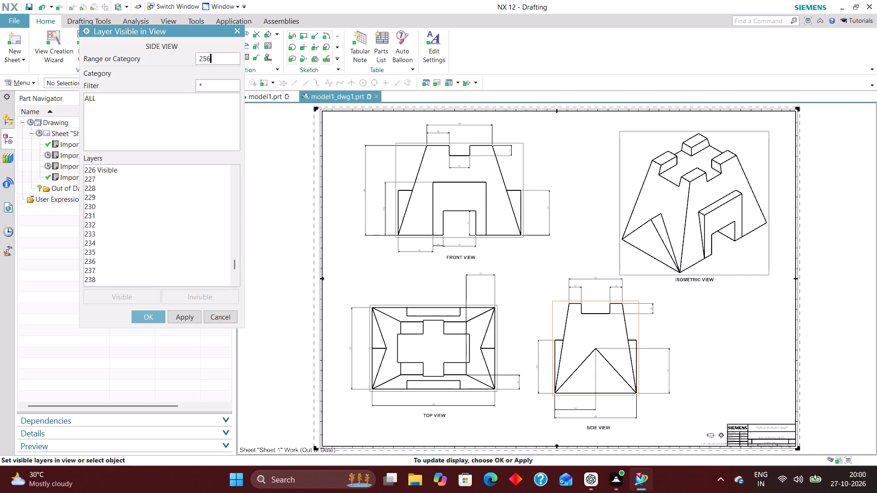
pyautogui.press('Return')
pyautogui.press('Return')
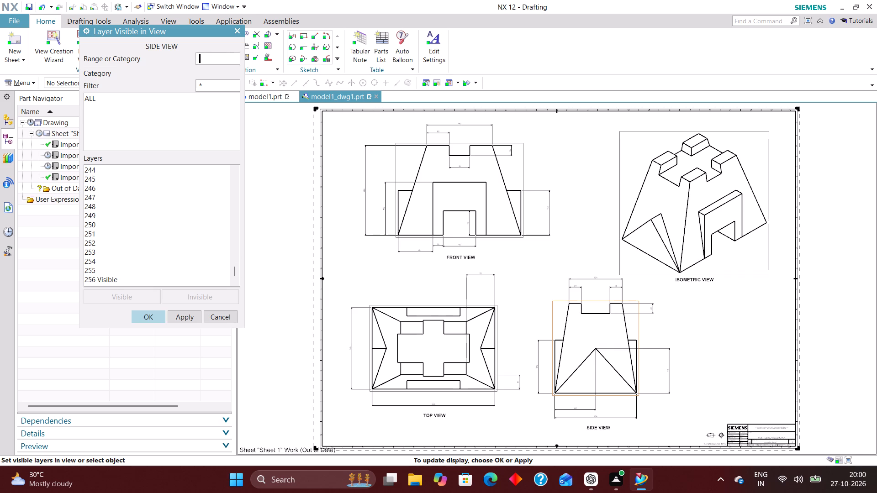
pyautogui.moveTo(146, 314); pyautogui.dragTo(144, 320)
# Reopen the layer settings of the SIDE VIEW and review which layers are visible in it.
pyautogui.click(120, 69)
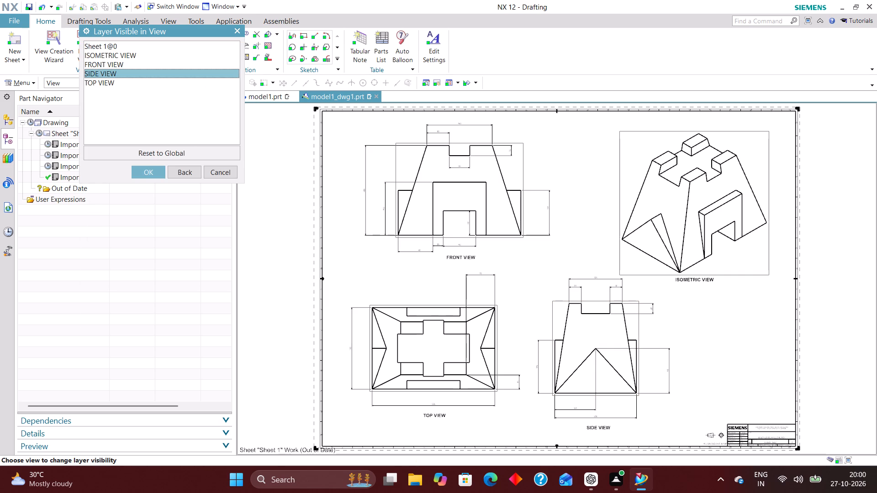
pyautogui.click(150, 173)
pyautogui.scroll(-3, 152, 220)
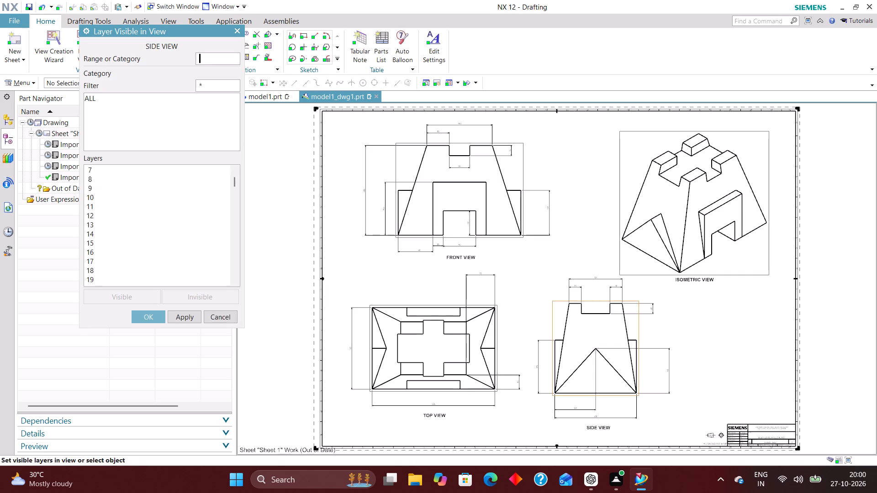
pyautogui.scroll(-20, 148, 230)
pyautogui.scroll(-20, 148, 230)
pyautogui.scroll(-15, 148, 230)
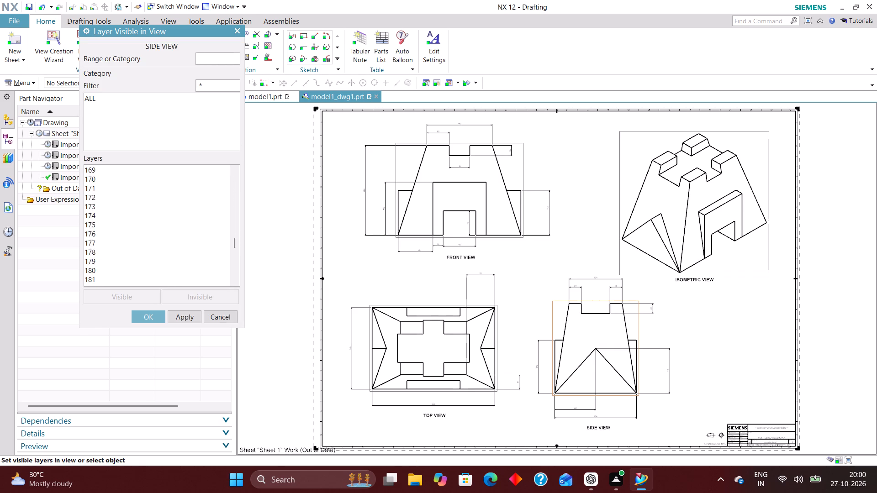
pyautogui.scroll(-20, 132, 236)
pyautogui.scroll(-1, 132, 236)
pyautogui.scroll(5, 130, 240)
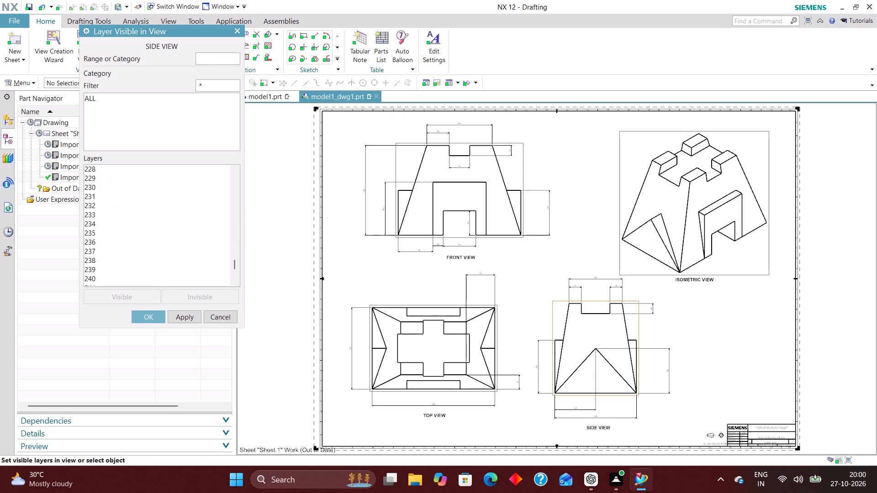
pyautogui.scroll(2, 130, 238)
pyautogui.scroll(-20, 131, 238)
pyautogui.scroll(-1, 131, 238)
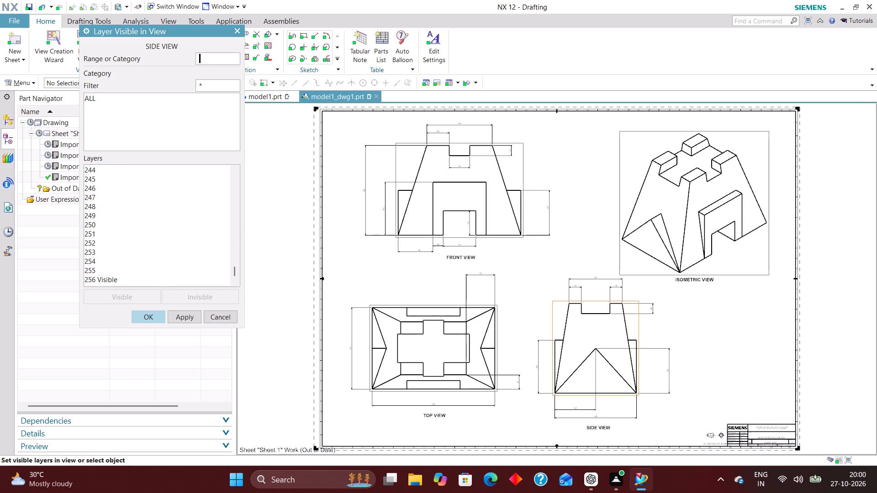
pyautogui.click(149, 318)
# Make all layers invisible in the TOP VIEW.
pyautogui.click(120, 83)
pyautogui.click(143, 172)
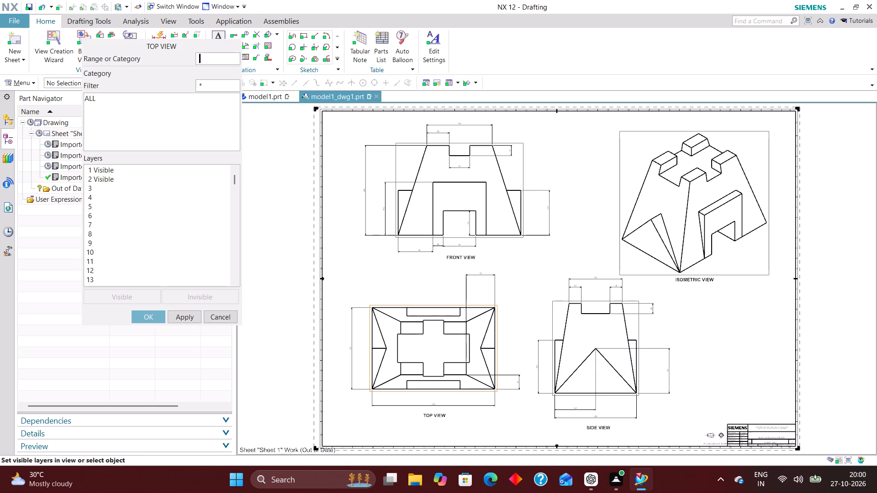
pyautogui.click(91, 94)
pyautogui.click(217, 295)
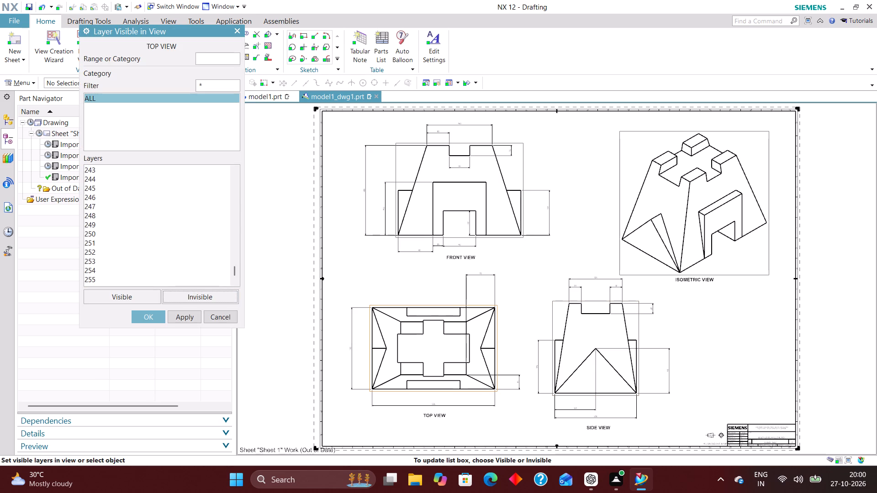
# Make layers 2, 223, 224, 225, 226 and 256 visible in the TOP VIEW, accept the settings and leave the layer visibility command.
pyautogui.press('2')
pyautogui.press('Return')
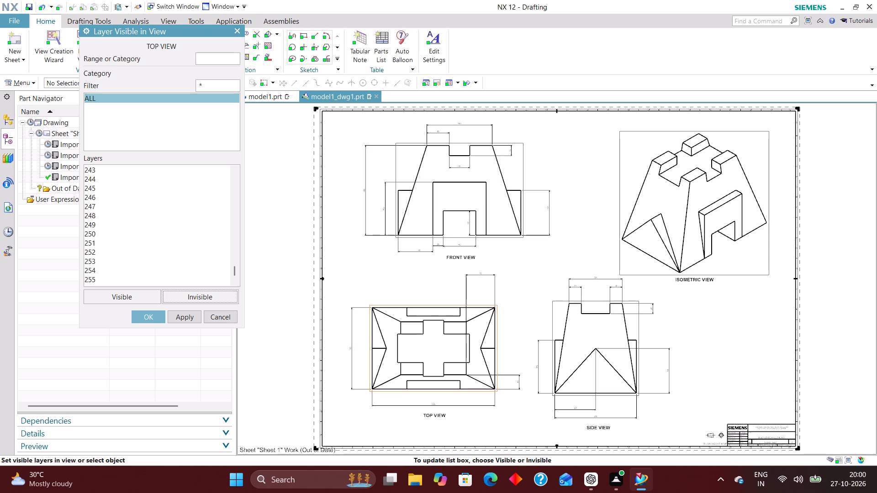
pyautogui.click(215, 57)
pyautogui.press('2')
pyautogui.press('Return')
pyautogui.press('2')
pyautogui.press('2')
pyautogui.press('3')
pyautogui.press('Return')
pyautogui.write('22')
pyautogui.press('4')
pyautogui.press('Return')
pyautogui.press('2')
pyautogui.write('25')
pyautogui.press('Return')
pyautogui.write('22')
pyautogui.press('6')
pyautogui.press('Return')
pyautogui.write('25')
pyautogui.press('6')
pyautogui.press('Return')
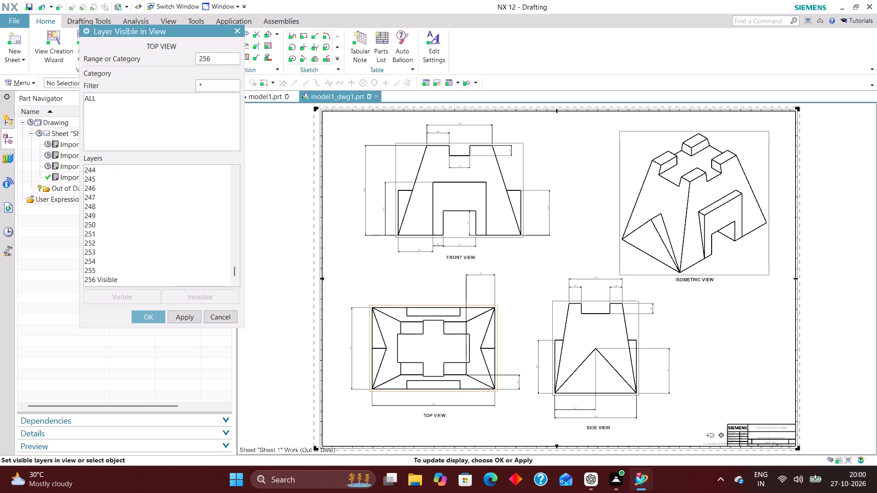
pyautogui.click(149, 315)
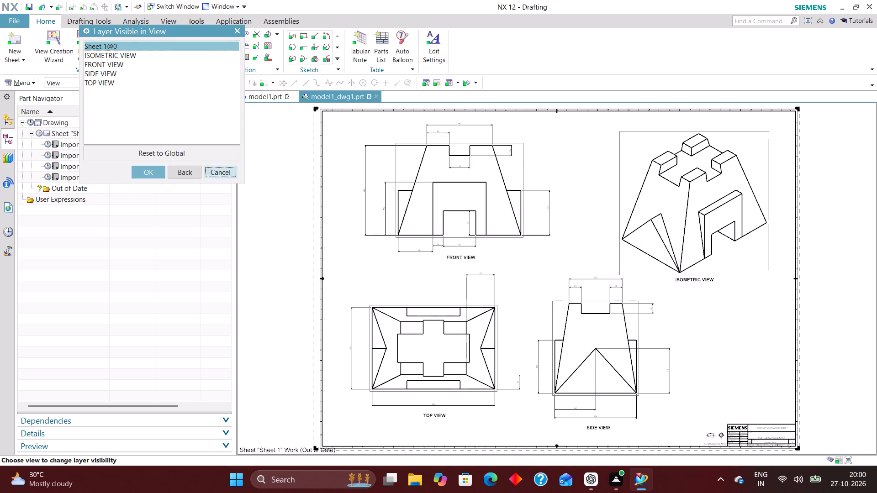
pyautogui.click(209, 174)
# Update the out-of-date drawing and all its imported views.
pyautogui.click(30, 120)
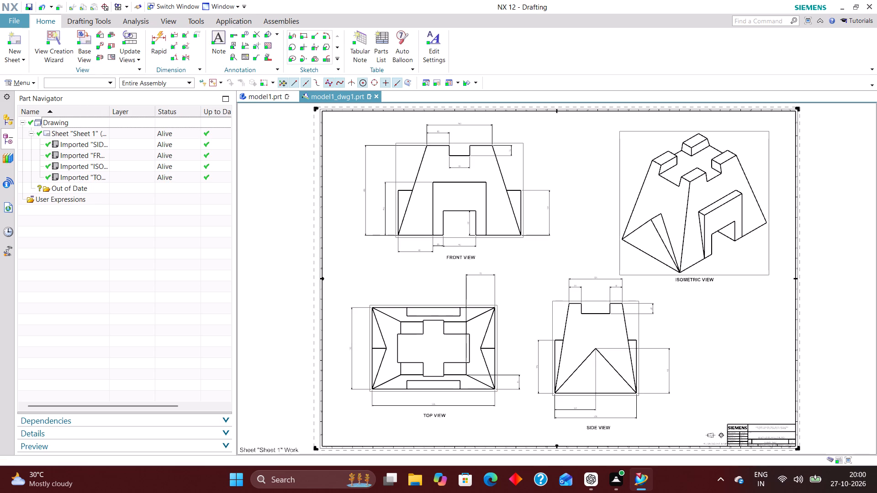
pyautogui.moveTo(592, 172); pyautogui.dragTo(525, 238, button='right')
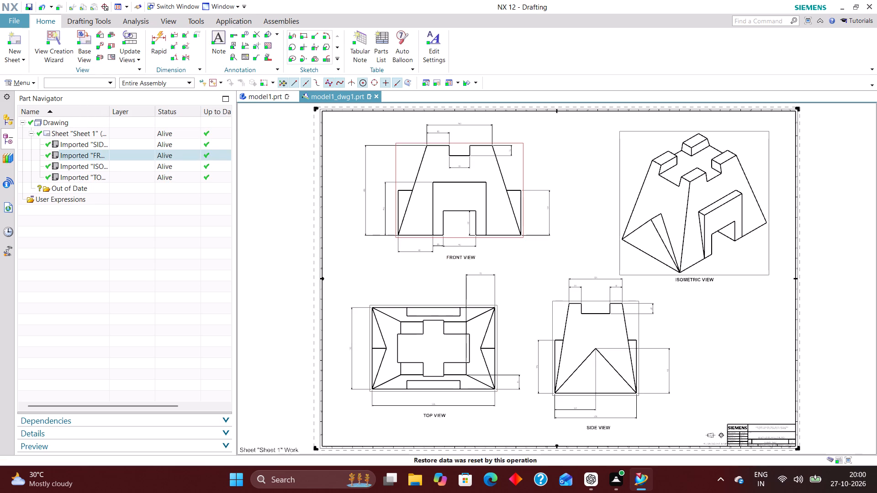
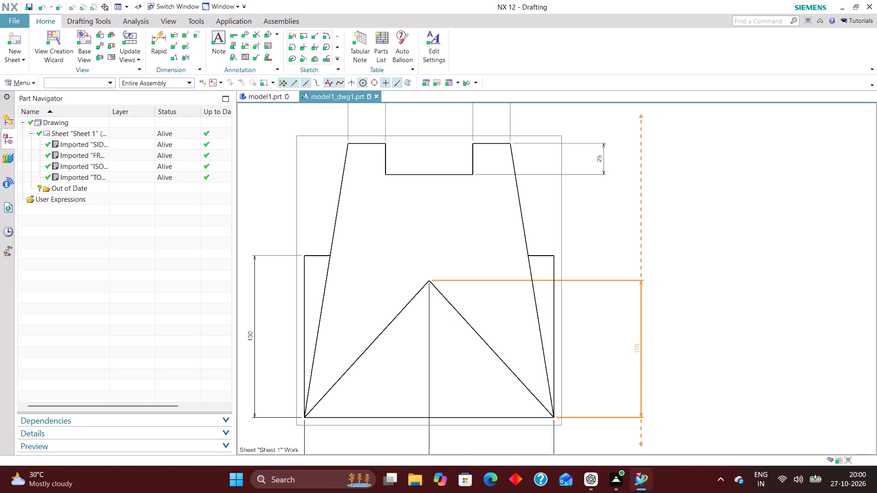
# Look over the updated front, top, side and isometric views and their dimensions on the sheet.
pyautogui.scroll(-4, 640, 336)
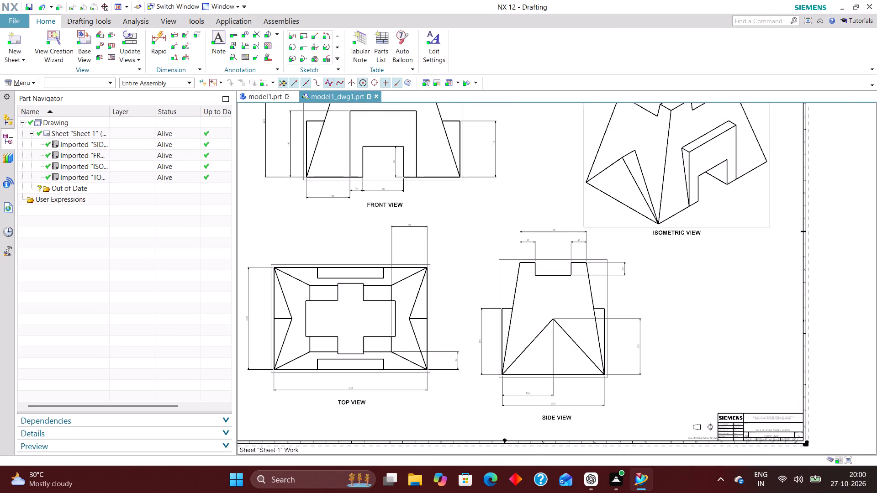
pyautogui.scroll(2, 651, 376)
pyautogui.moveTo(675, 266); pyautogui.dragTo(639, 302, button='right')
pyautogui.moveTo(687, 257); pyautogui.dragTo(688, 260, button='right')
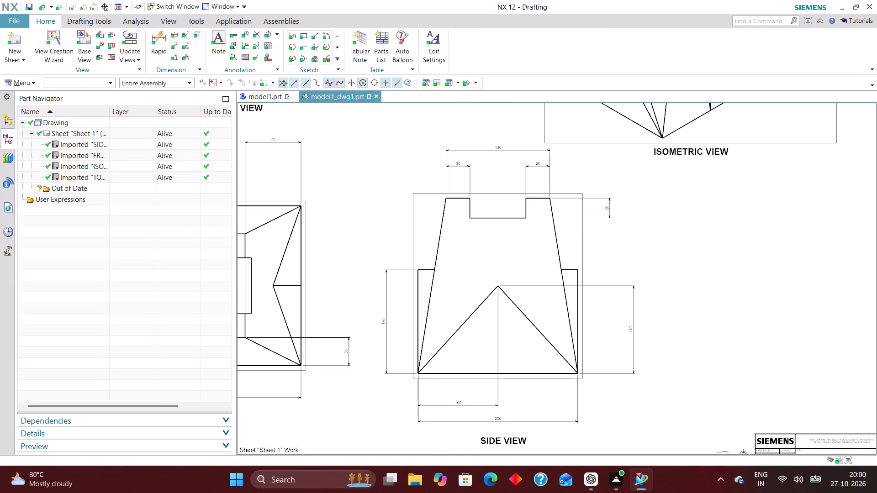
pyautogui.moveTo(688, 260); pyautogui.dragTo(628, 305, button='right')
pyautogui.moveTo(695, 257); pyautogui.dragTo(527, 322, button='right')
pyautogui.moveTo(665, 214); pyautogui.dragTo(612, 275, button='right')
pyautogui.moveTo(693, 198); pyautogui.dragTo(569, 320, button='right')
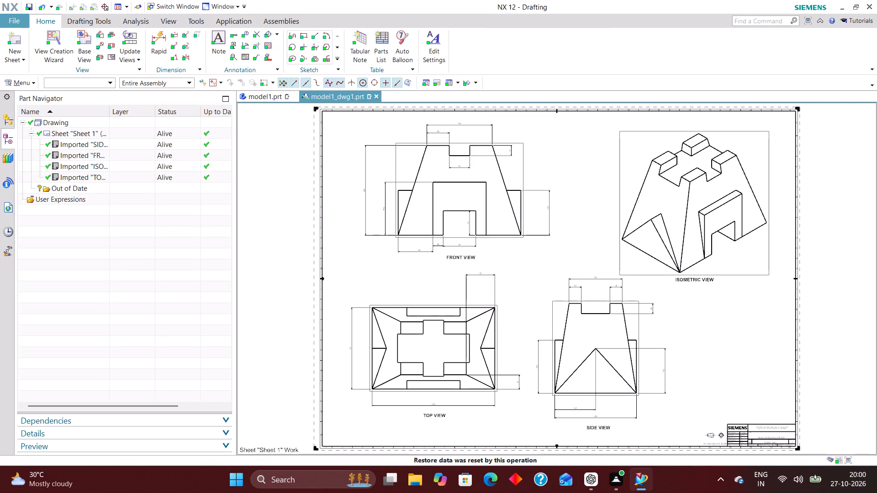
pyautogui.scroll(4, 718, 267)
pyautogui.scroll(-3, 714, 277)
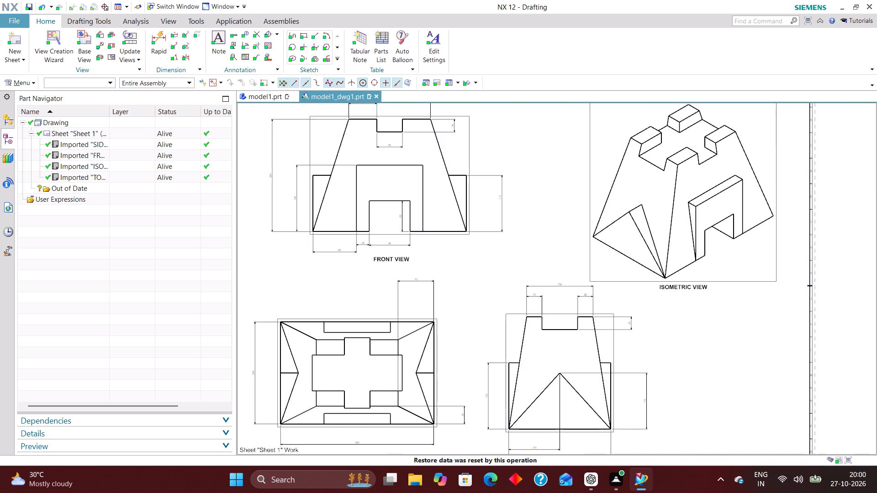
pyautogui.scroll(-1, 709, 337)
pyautogui.click(725, 346)
pyautogui.click(685, 400)
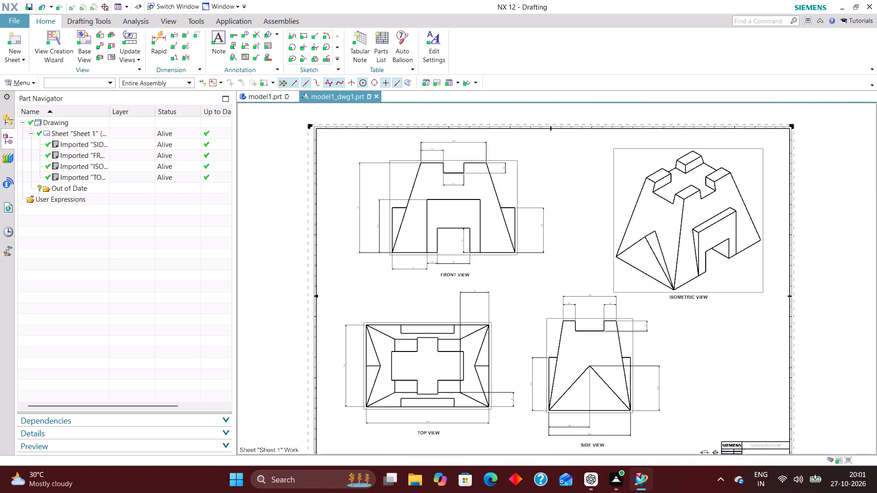
# Turn off the display of view borders in the drafting preferences and accept the change.
pyautogui.click(34, 83)
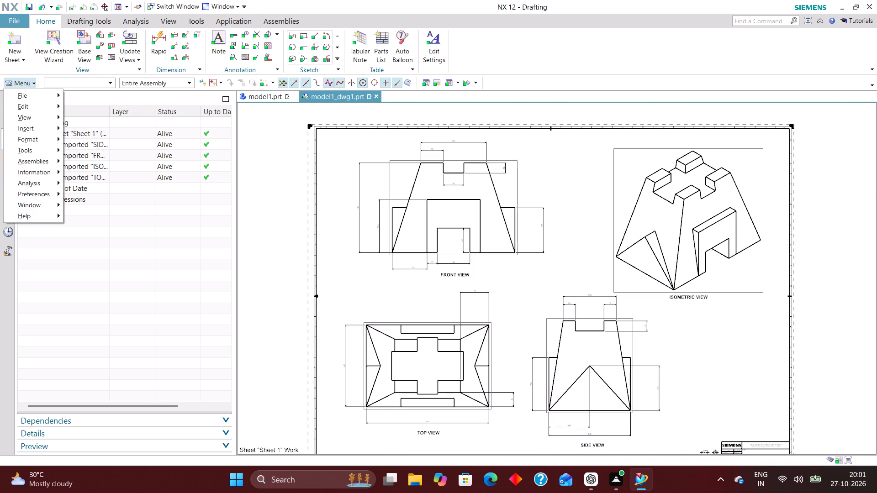
pyautogui.click(40, 195)
pyautogui.click(107, 229)
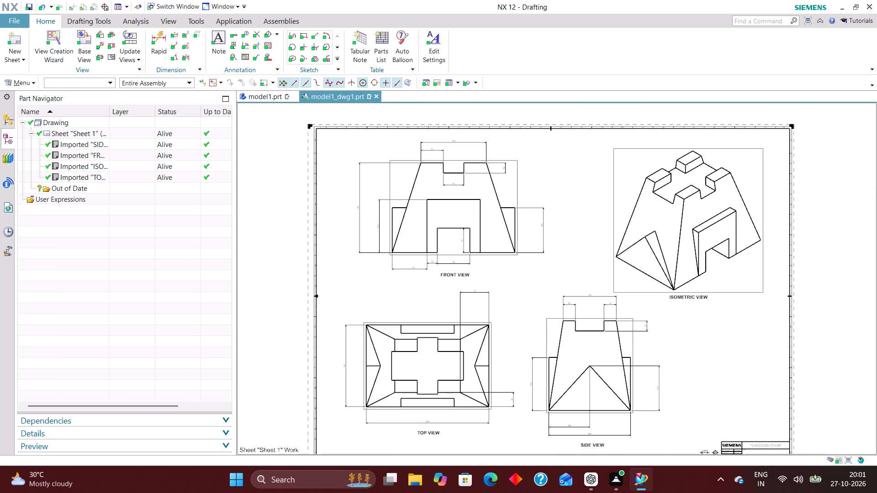
pyautogui.click(181, 77)
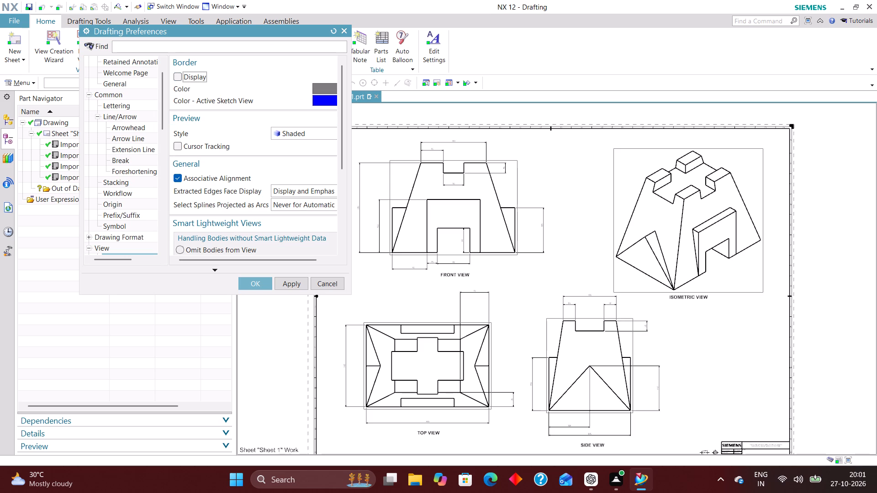
pyautogui.click(257, 281)
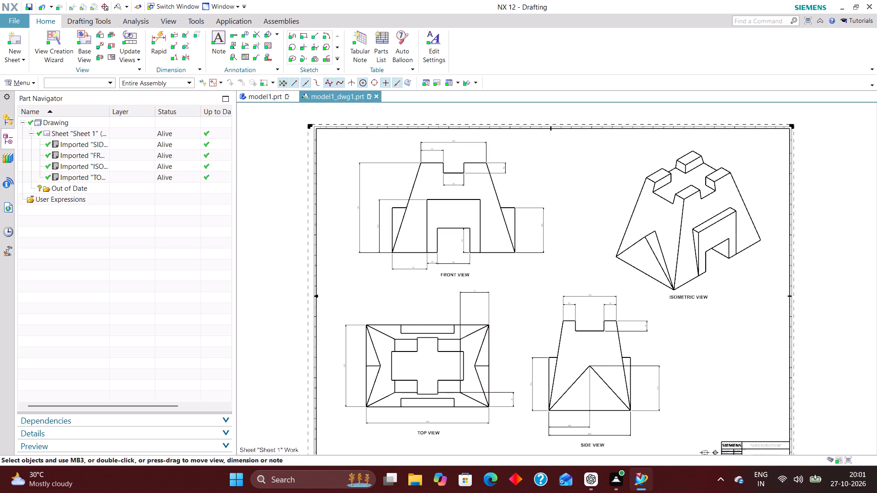
# Filter the selection to dimensions, select all of them on the sheet and assign them to layer 223.
pyautogui.scroll(-2, 500, 269)
pyautogui.scroll(3, 521, 278)
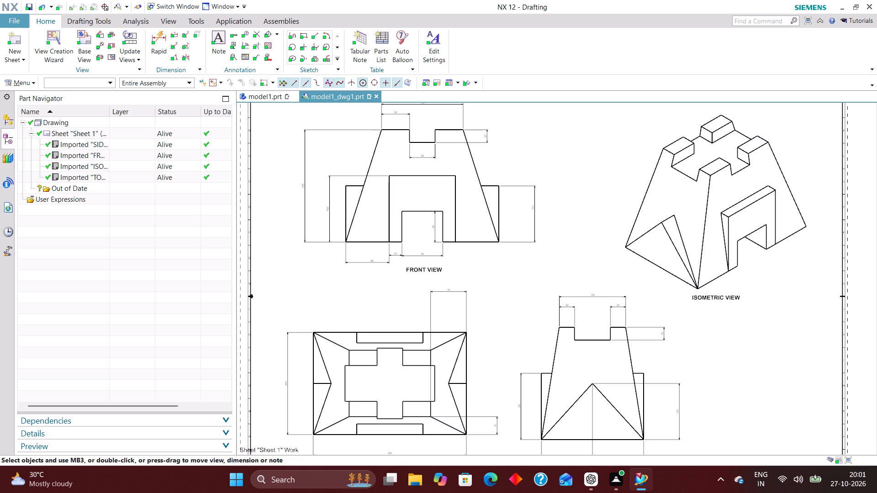
pyautogui.click(93, 84)
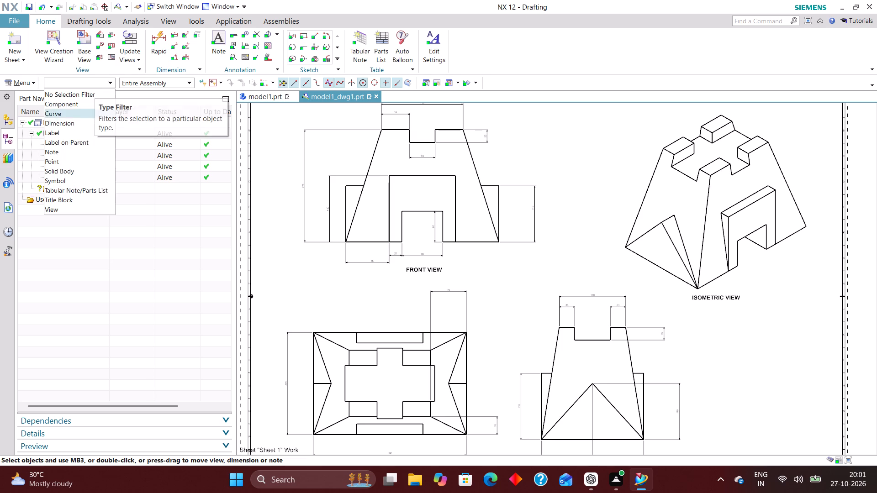
pyautogui.click(81, 124)
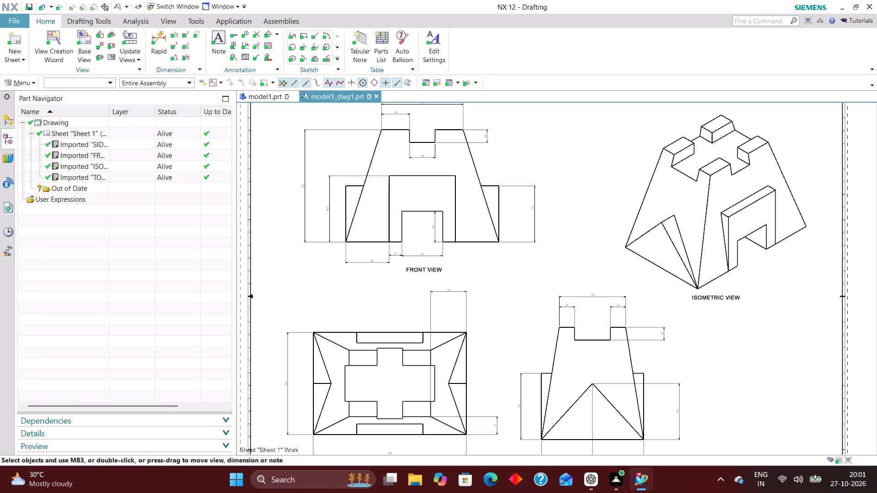
pyautogui.hotkey('ctrl', 'a')
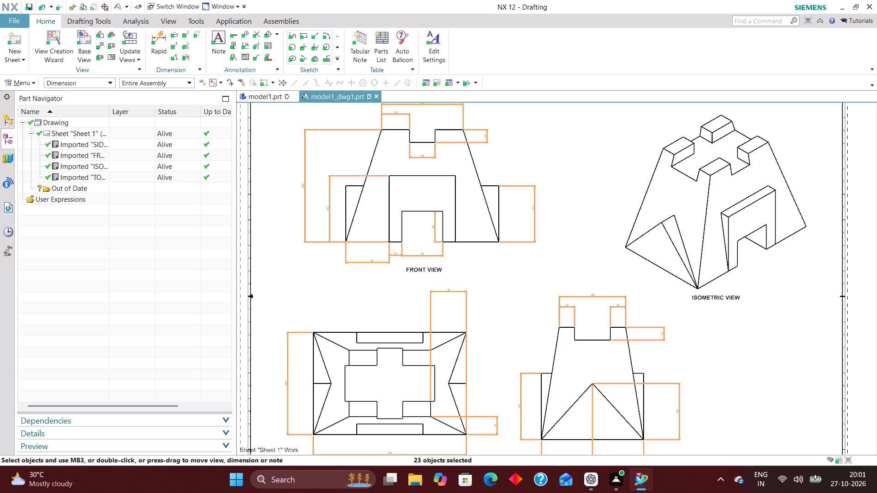
pyautogui.hotkey('ctrl', 'j')
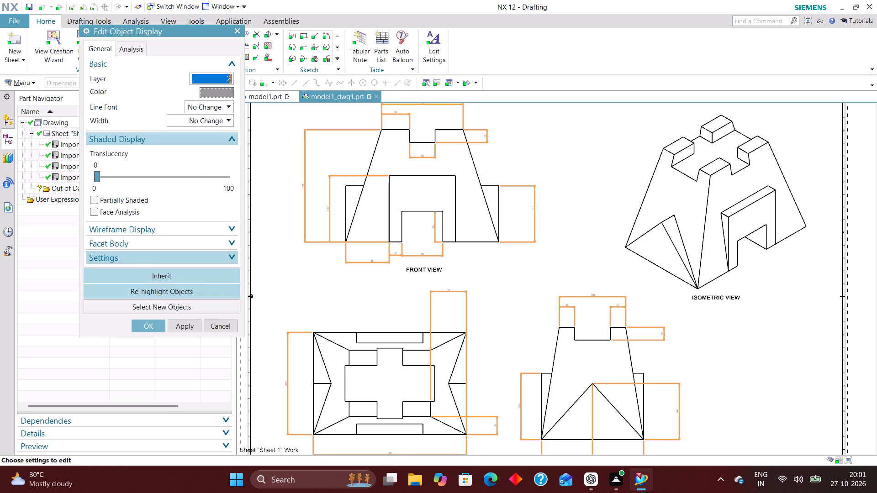
pyautogui.write('22')
pyautogui.press('3')
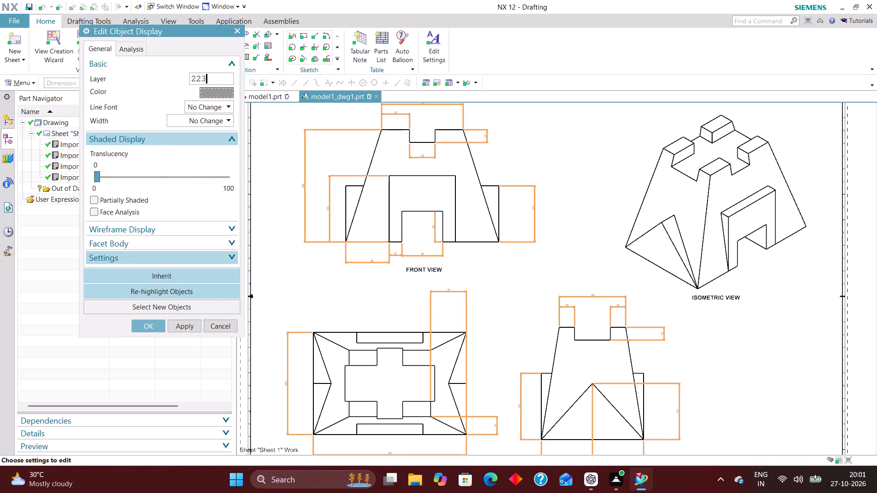
pyautogui.press('Return')
# Filter the selection to notes, select all of them and assign them to layer 224.
pyautogui.click(96, 79)
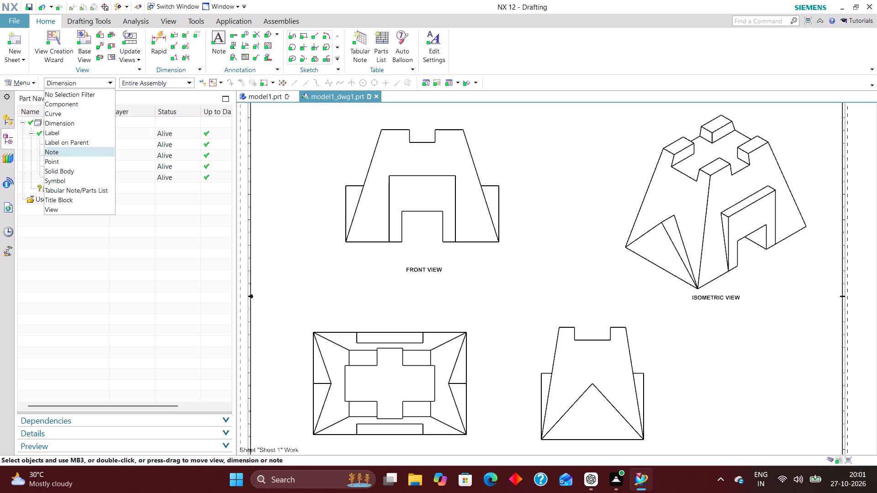
pyautogui.click(72, 149)
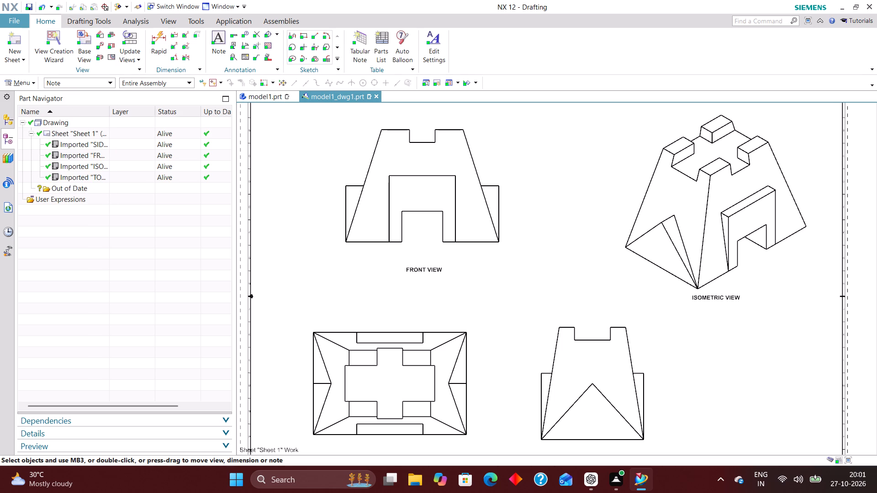
pyautogui.hotkey('ctrl', 'a')
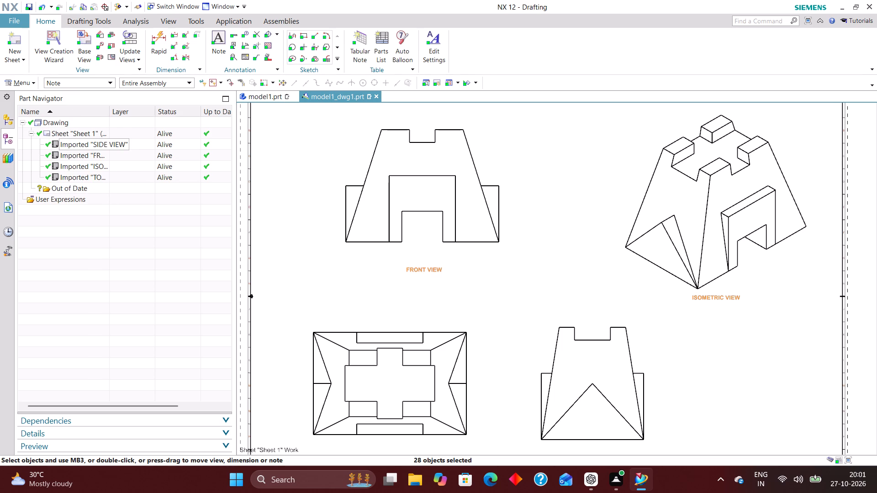
pyautogui.hotkey('ctrl', 'j')
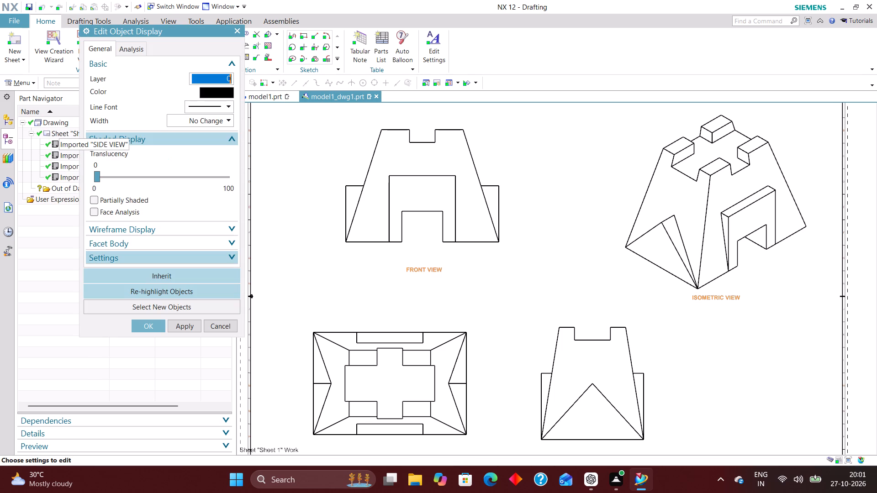
pyautogui.write('224')
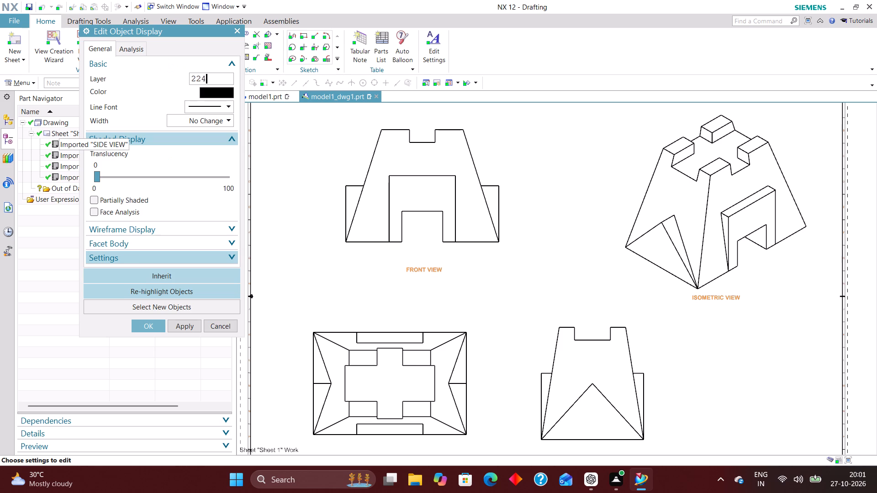
pyautogui.press('Return')
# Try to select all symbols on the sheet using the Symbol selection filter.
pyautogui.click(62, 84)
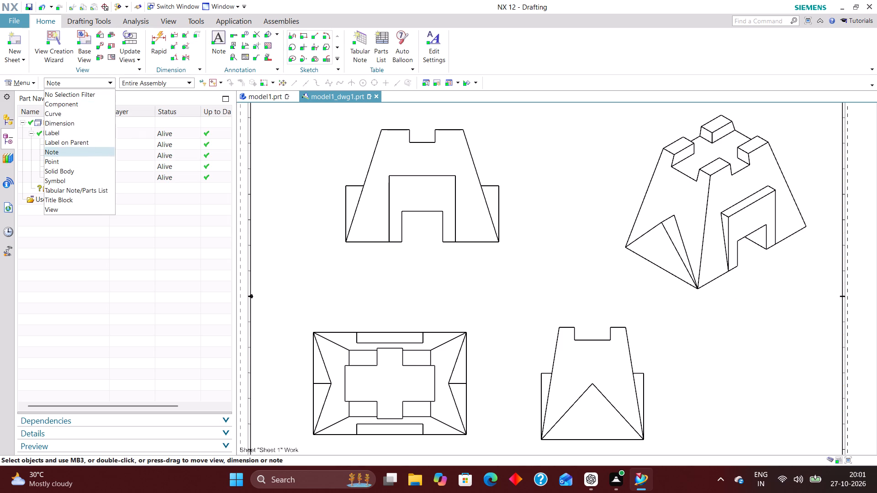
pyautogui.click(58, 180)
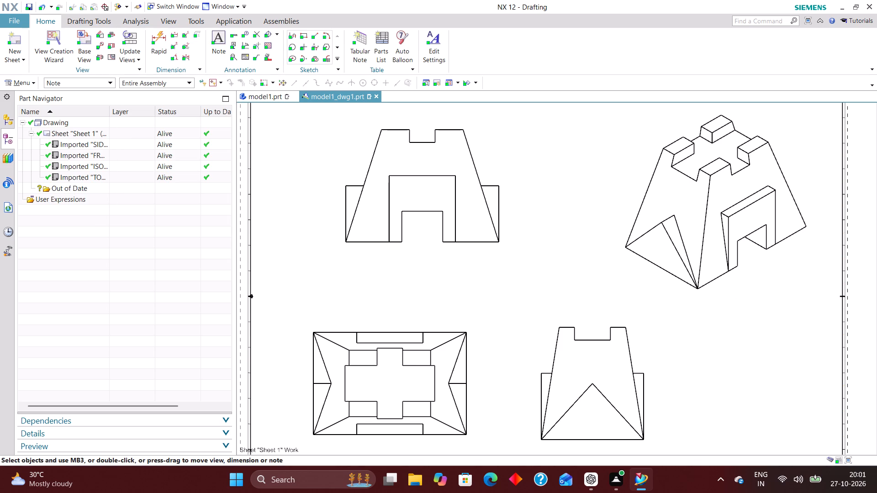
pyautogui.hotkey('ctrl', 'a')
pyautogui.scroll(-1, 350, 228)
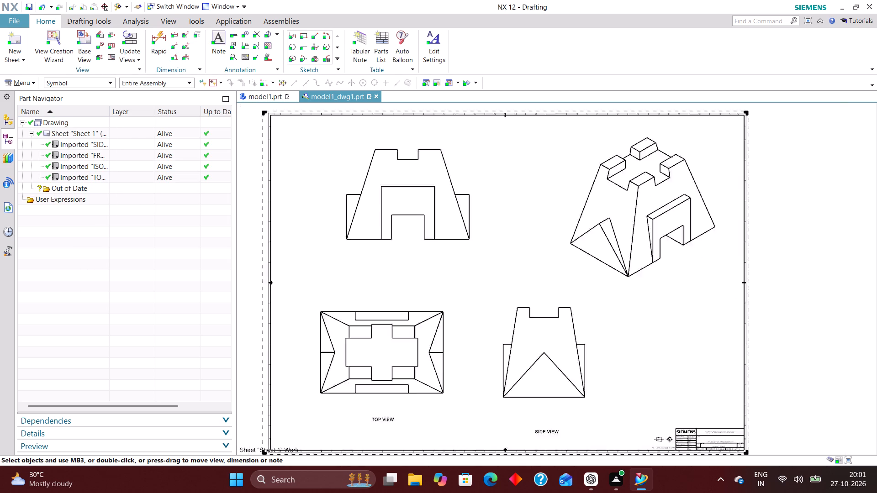
# Select the title block using the Title Block filter, check its assigned layer in its object display settings, and deselect it.
pyautogui.click(95, 81)
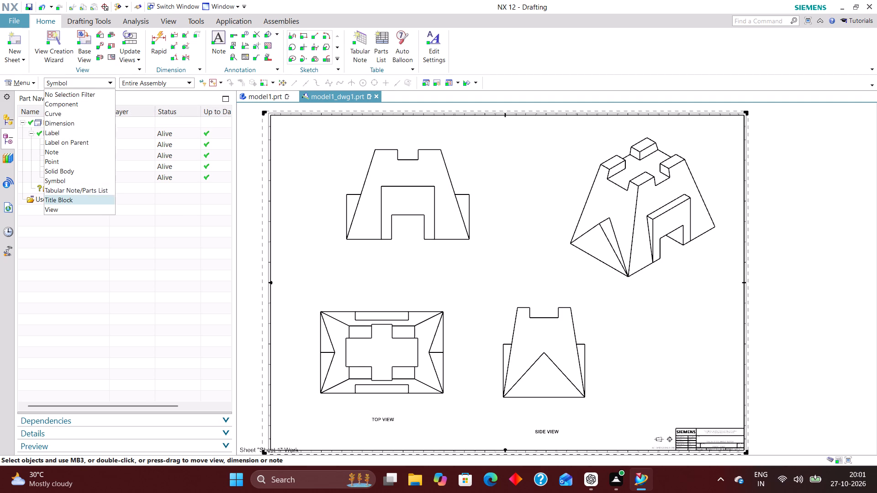
pyautogui.click(70, 199)
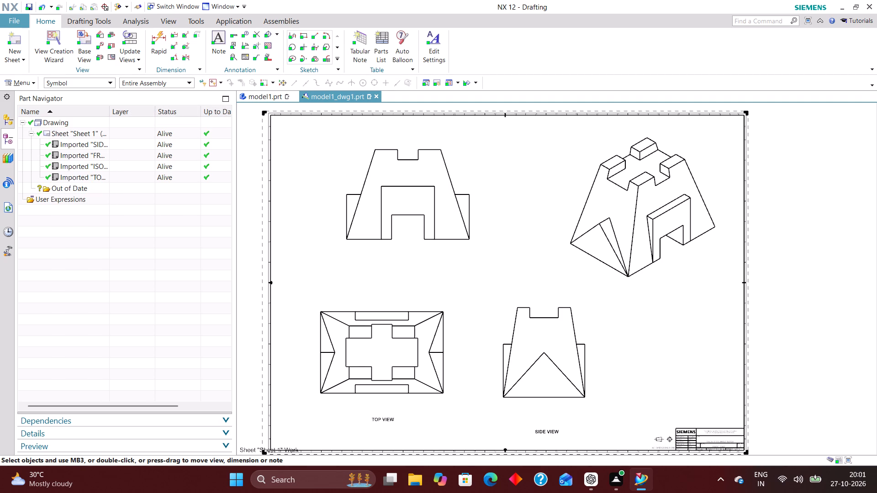
pyautogui.hotkey('ctrl', 'a')
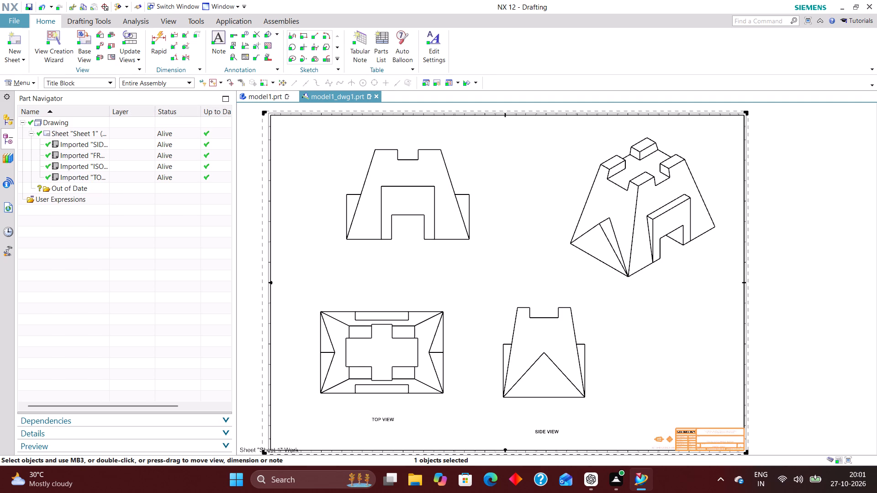
pyautogui.hotkey('ctrl', 'j')
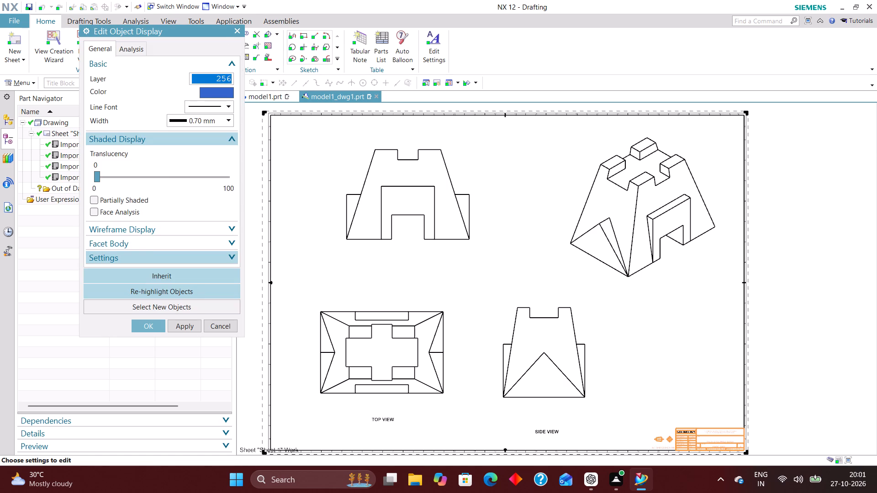
pyautogui.click(136, 321)
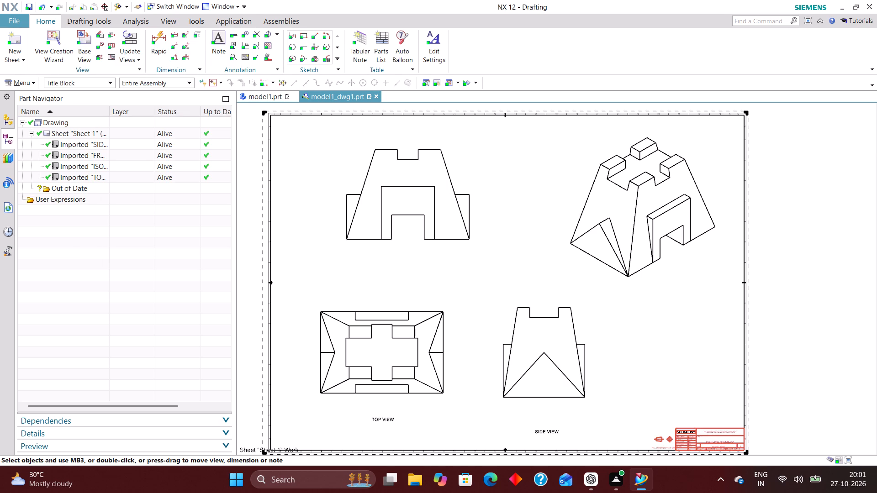
pyautogui.rightClick(675, 436)
pyautogui.click(616, 305)
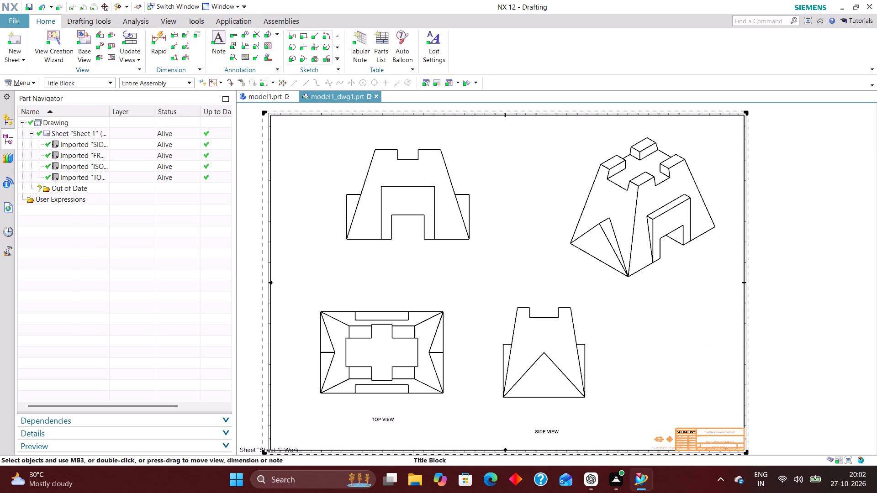
# Set the ALL category to visible only in the layer settings, close them and fit the sheet in view.
pyautogui.hotkey('ctrl', 'l')
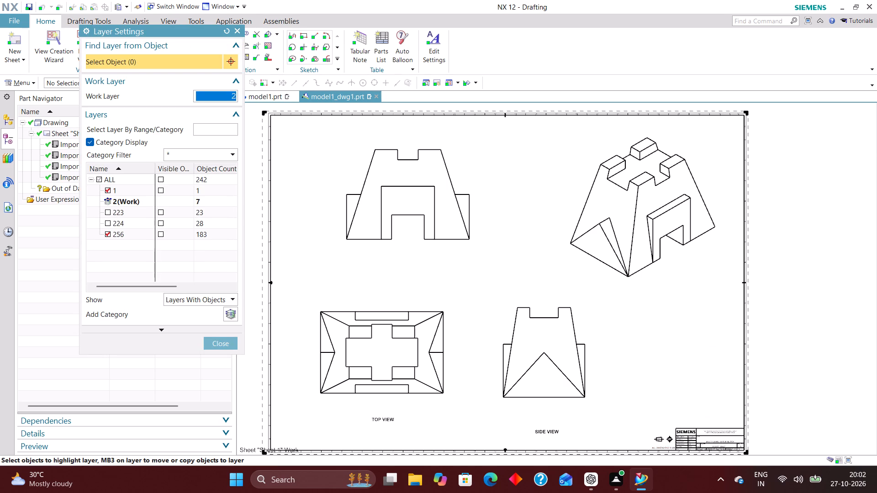
pyautogui.click(99, 177)
pyautogui.click(160, 178)
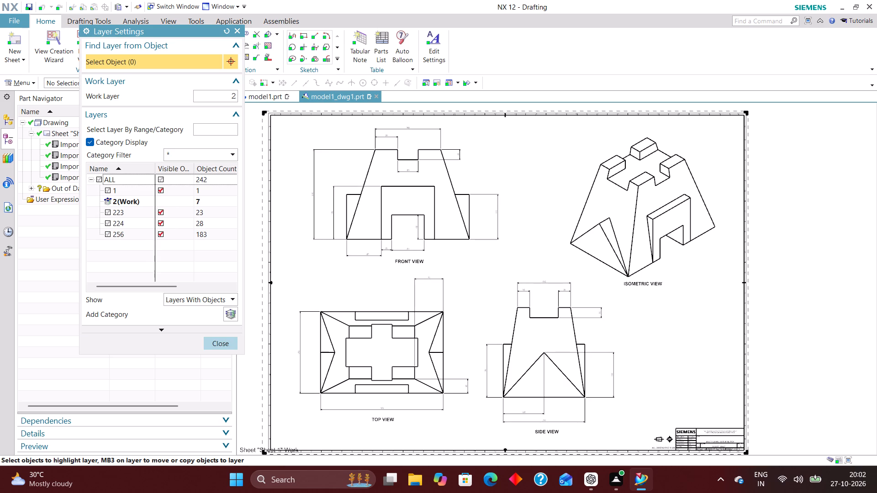
pyautogui.click(224, 343)
pyautogui.moveTo(524, 180); pyautogui.dragTo(525, 180, button='right')
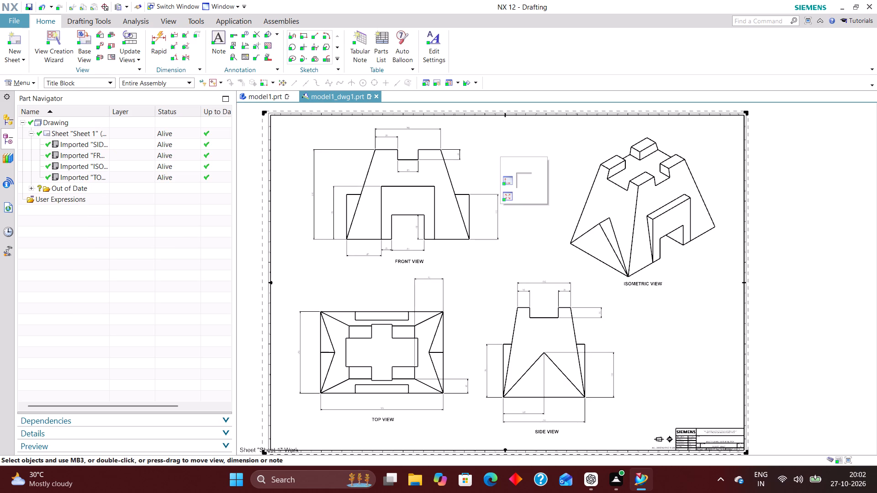
pyautogui.moveTo(525, 180); pyautogui.dragTo(491, 218, button='right')
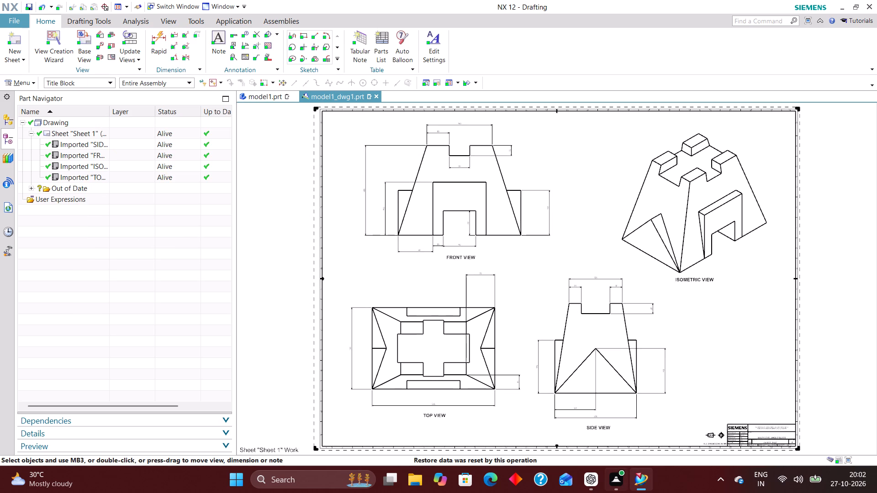